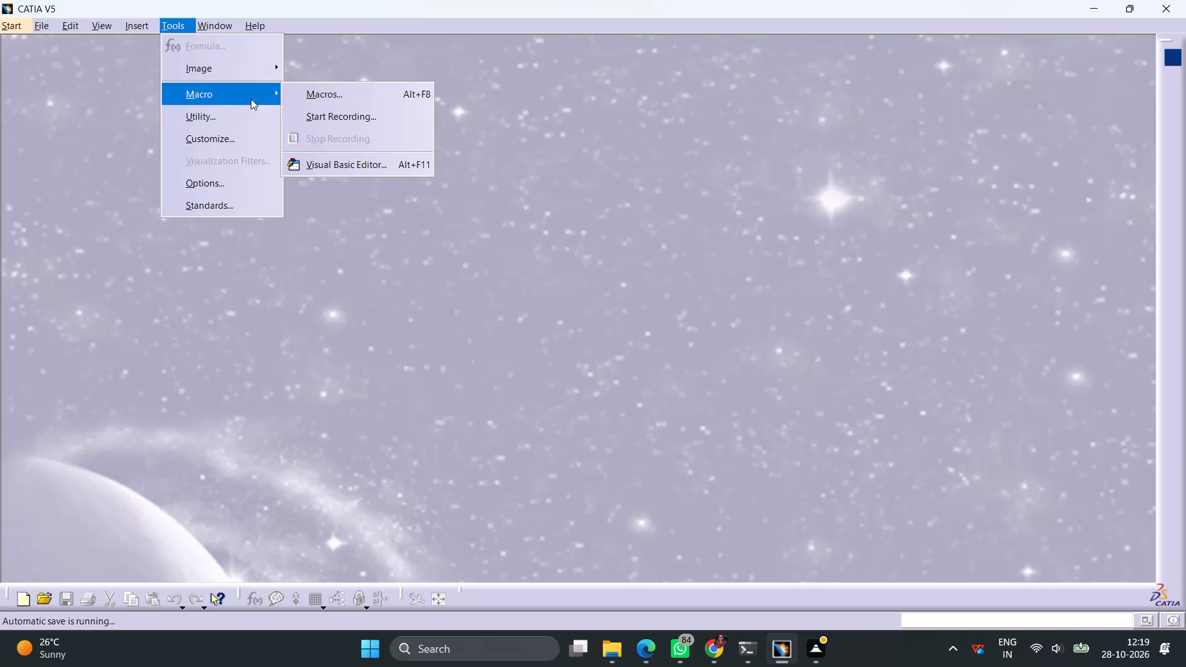
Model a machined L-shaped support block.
Start recording a new macro in the current Temp macro library.
{"action": "left_click", "coordinate": [334, 116]}
{"action": "left_click", "coordinate": [816, 509]}
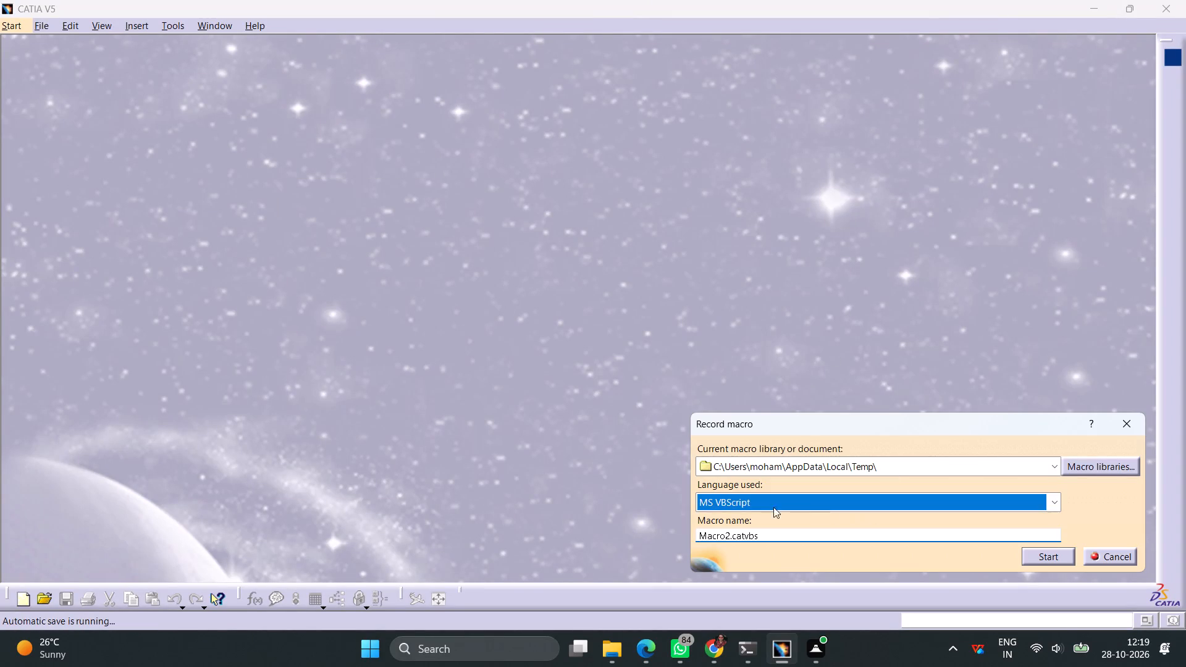
{"action": "left_click", "coordinate": [732, 516]}
{"action": "left_click", "coordinate": [1044, 560]}
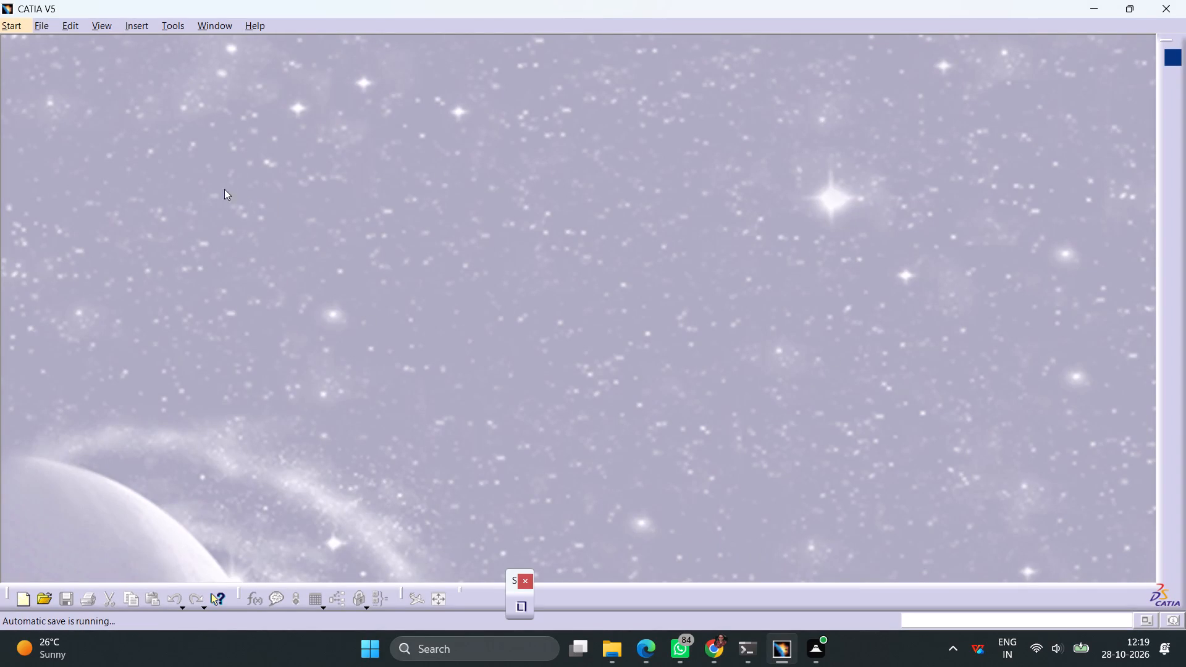
Create a new part in the Part Design workbench.
{"action": "left_click", "coordinate": [7, 25]}
{"action": "left_click", "coordinate": [70, 89]}
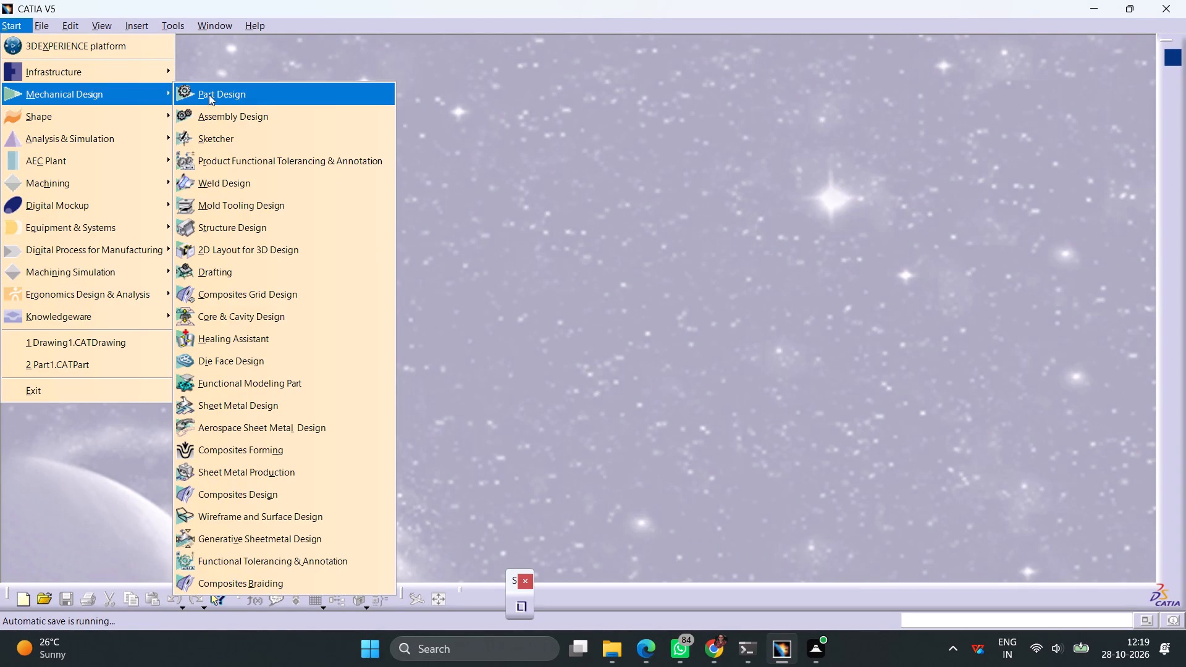
{"action": "left_click", "coordinate": [212, 93]}
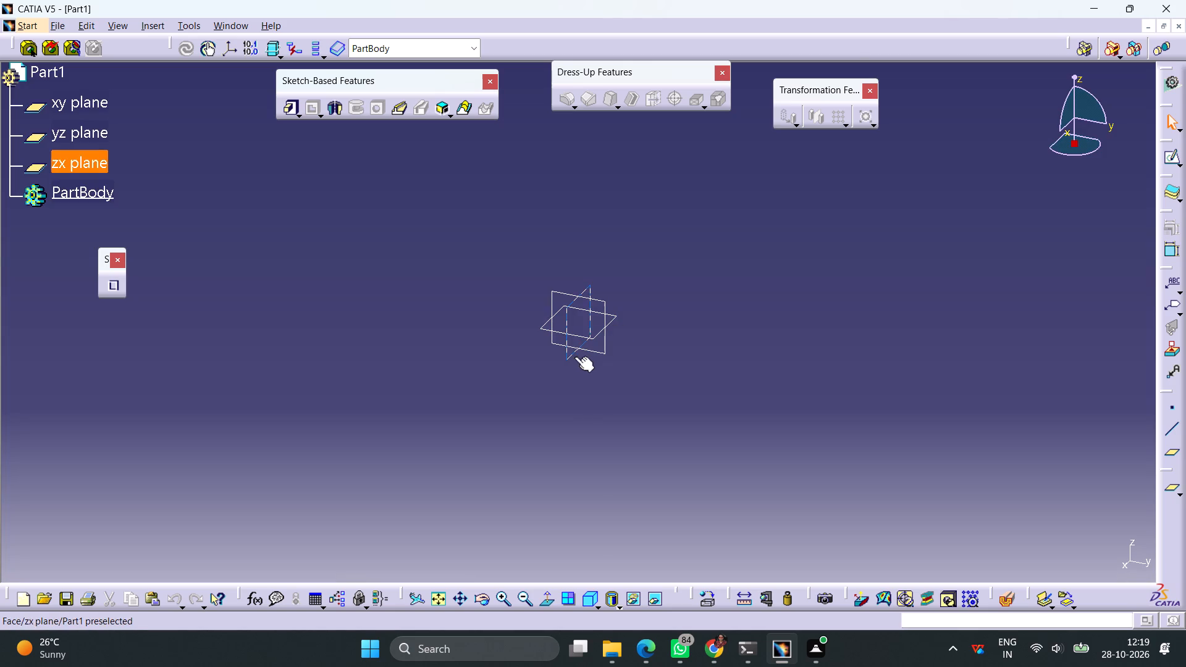
Open a sketch on the zx plane.
{"action": "left_click", "coordinate": [573, 359]}
{"action": "left_click", "coordinate": [571, 359]}
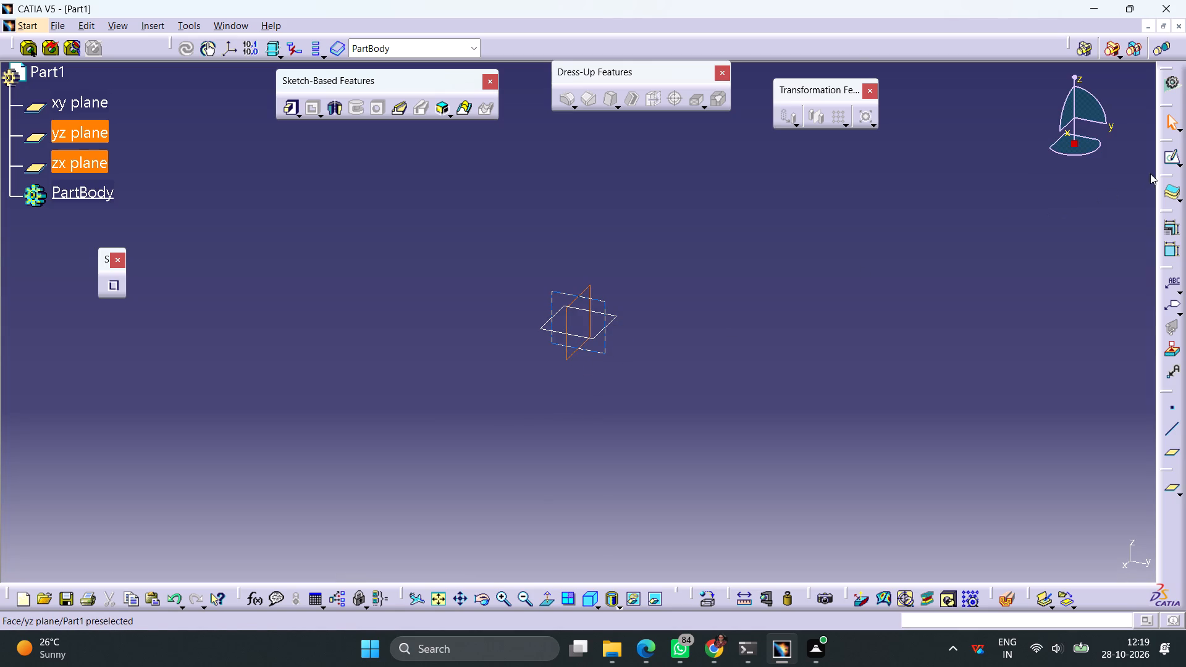
{"action": "left_click", "coordinate": [1169, 162]}
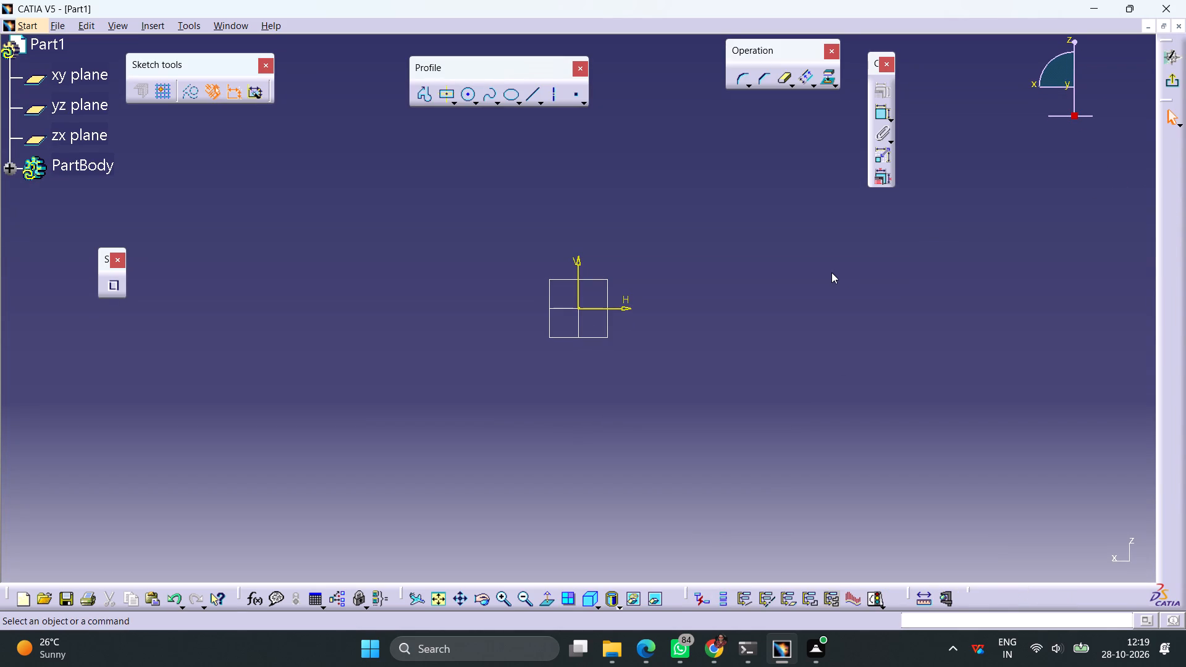
Draw a vertical line upward from the sketch origin and constrain its length to 76 mm.
{"action": "left_click", "coordinate": [523, 98]}
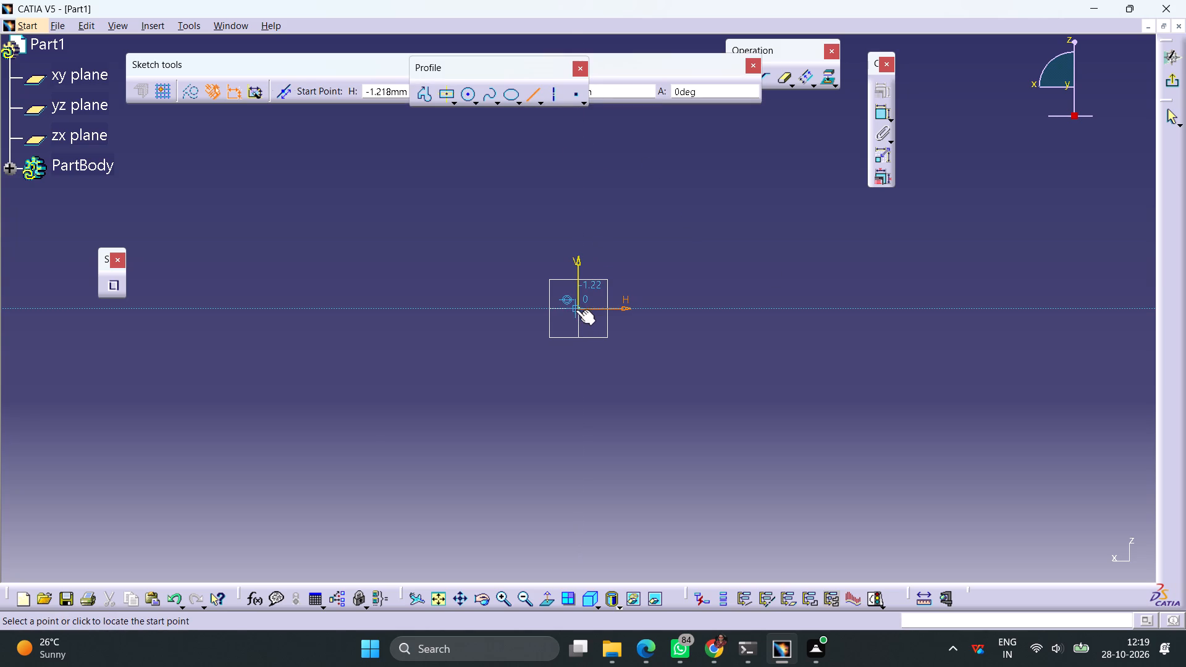
{"action": "left_click", "coordinate": [579, 309]}
{"action": "left_click", "coordinate": [580, 217]}
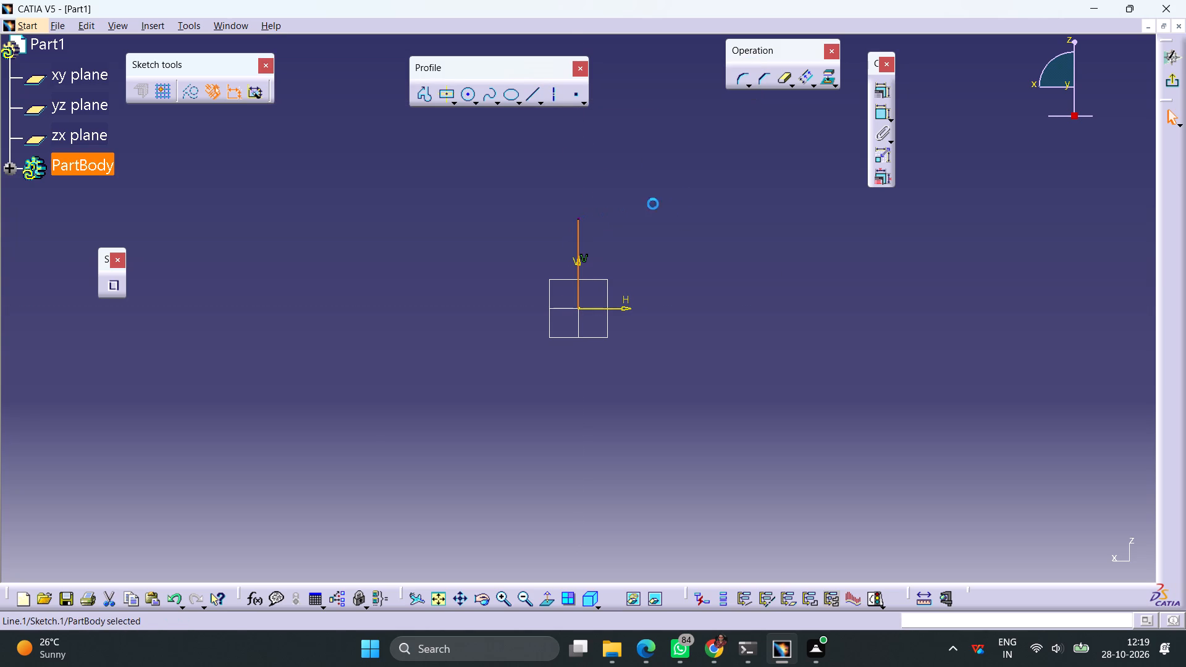
{"action": "left_click", "coordinate": [880, 112]}
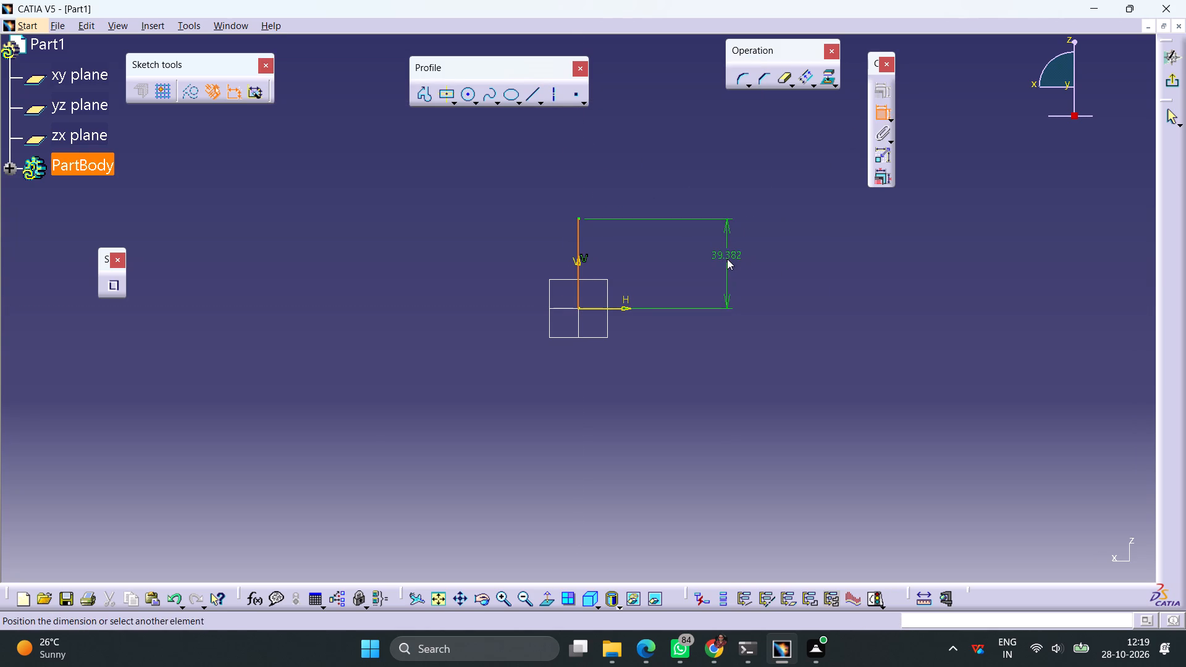
{"action": "left_click", "coordinate": [728, 259]}
{"action": "double_click", "coordinate": [734, 259]}
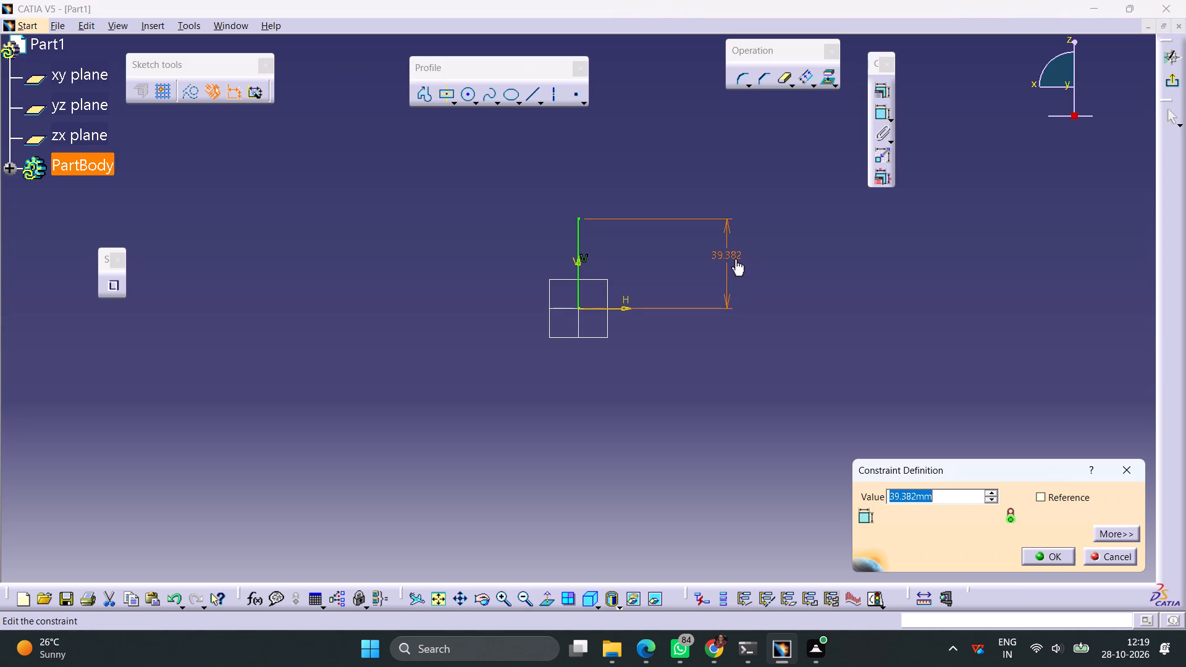
{"action": "type", "text": "76"}
{"action": "key", "text": "Return"}
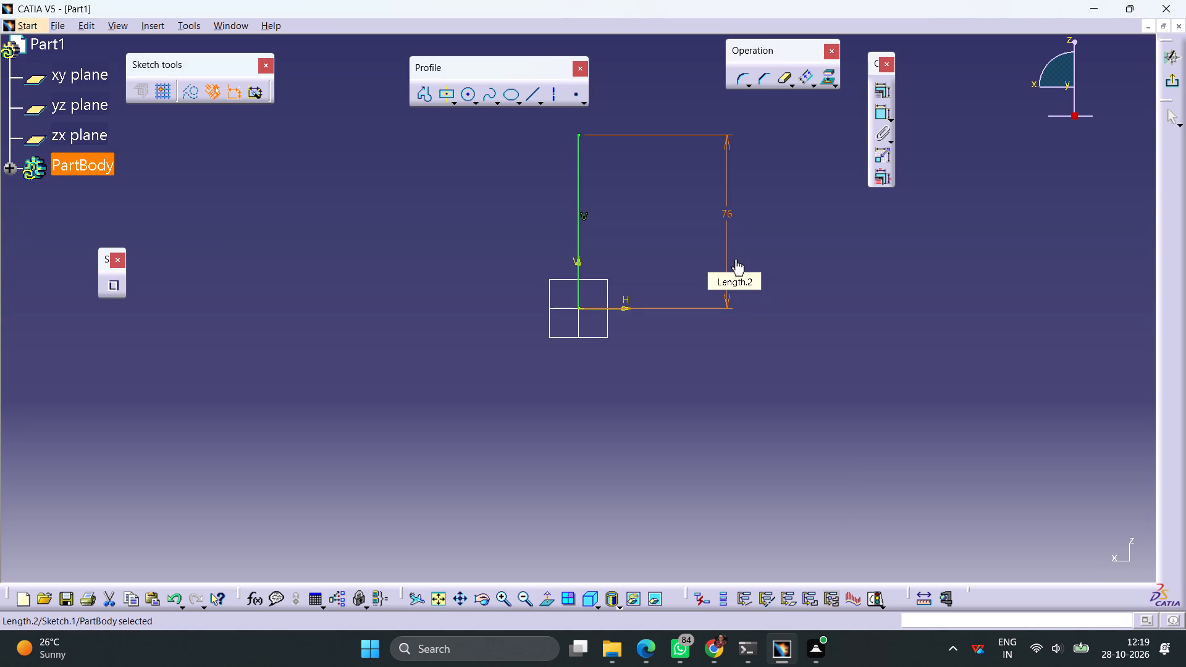
{"action": "left_click", "coordinate": [783, 366]}
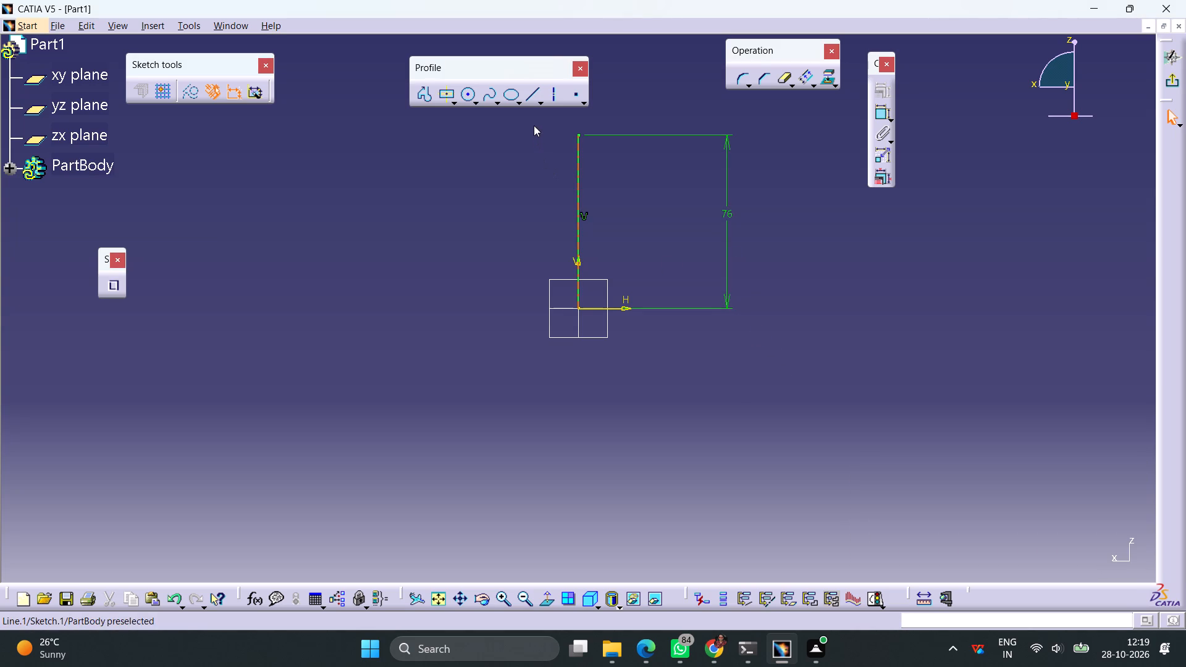
Draw a short horizontal line going left at the top of the 76 mm line and make their adjoining endpoints coincident.
{"action": "left_click", "coordinate": [529, 98]}
{"action": "left_click", "coordinate": [573, 134]}
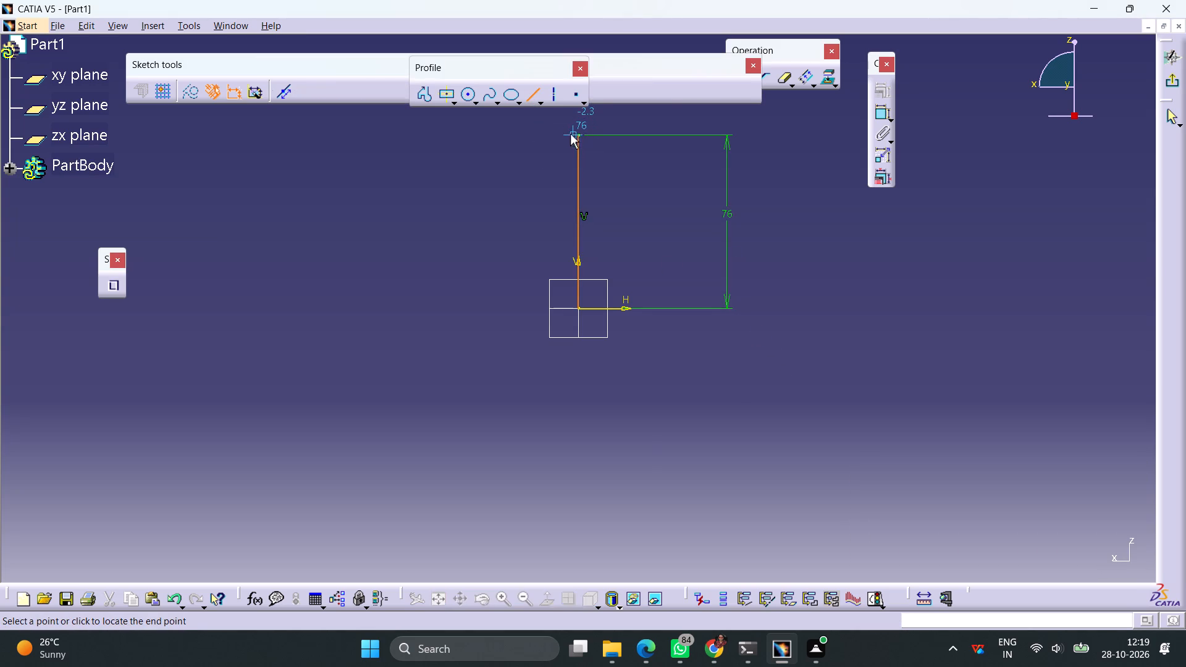
{"action": "left_click", "coordinate": [547, 135]}
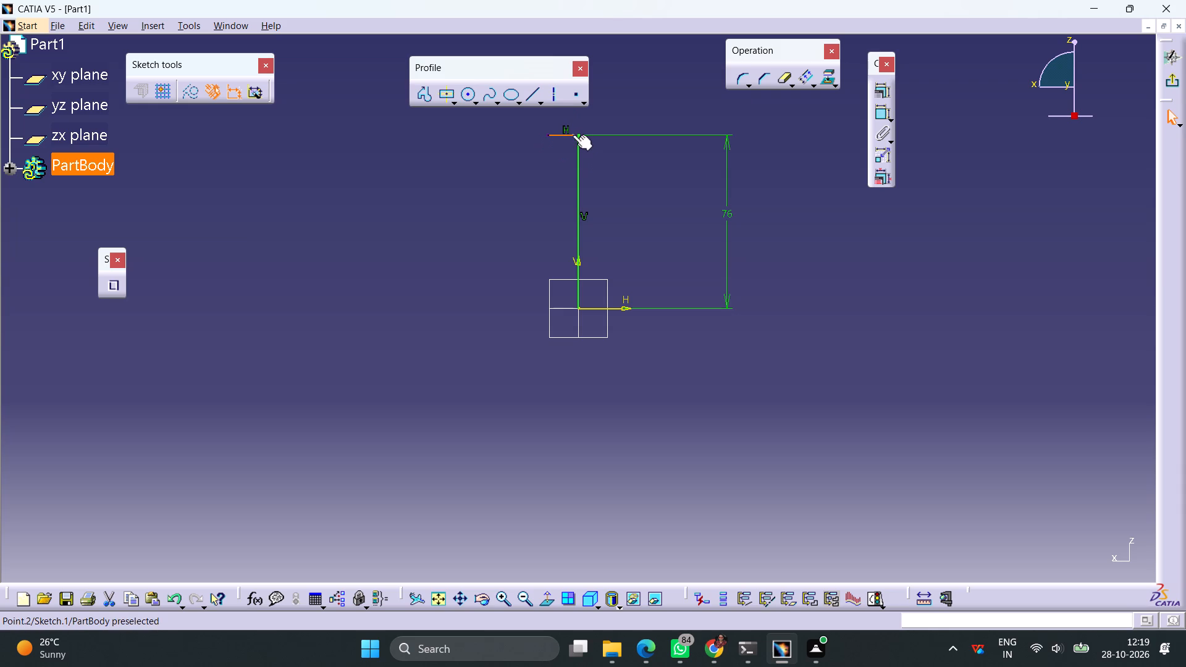
{"action": "left_click", "coordinate": [571, 135]}
{"action": "left_click", "coordinate": [579, 133], "text": "ctrl"}
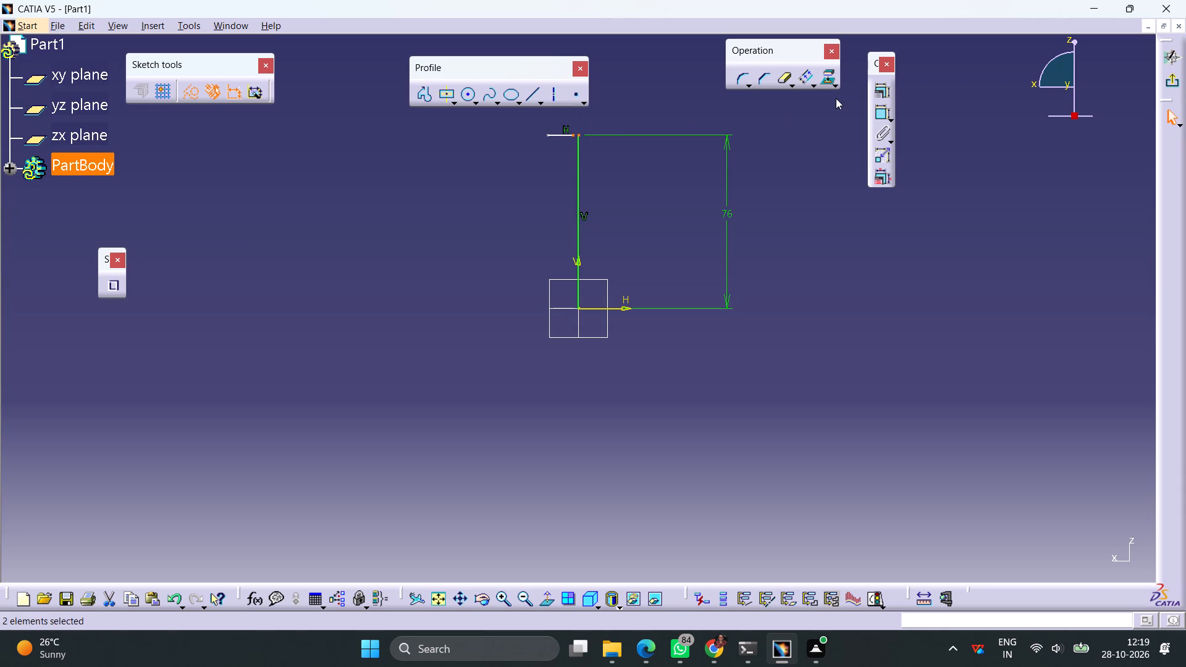
{"action": "left_click", "coordinate": [877, 91]}
{"action": "left_click", "coordinate": [1082, 345]}
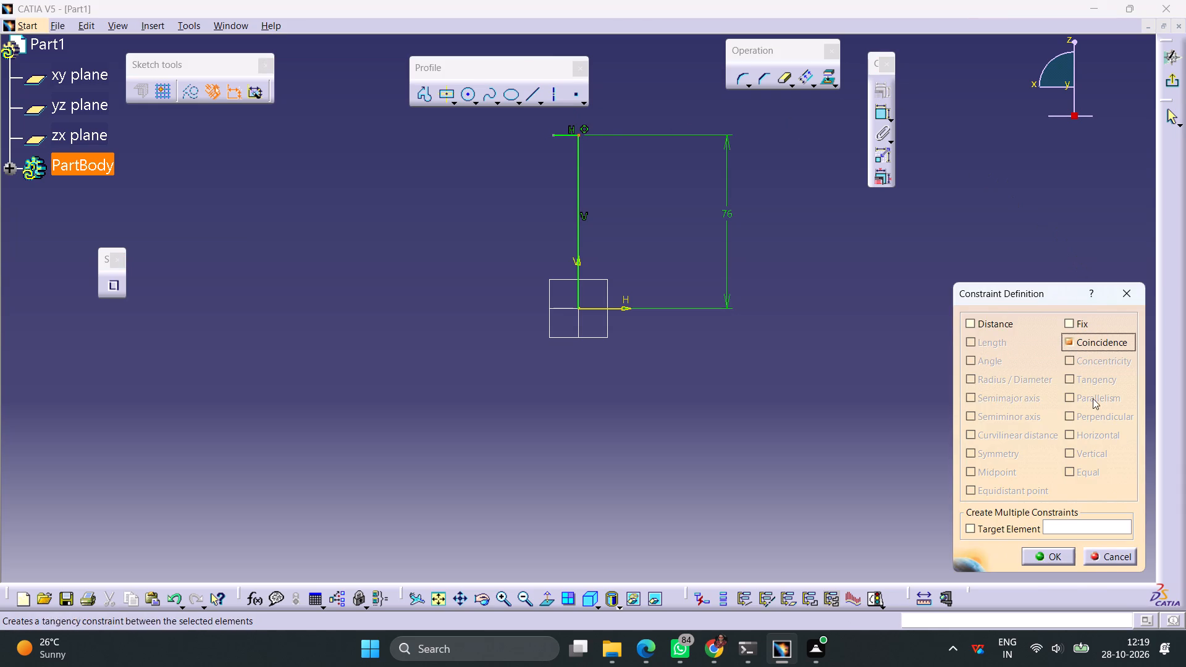
{"action": "left_click", "coordinate": [1051, 559]}
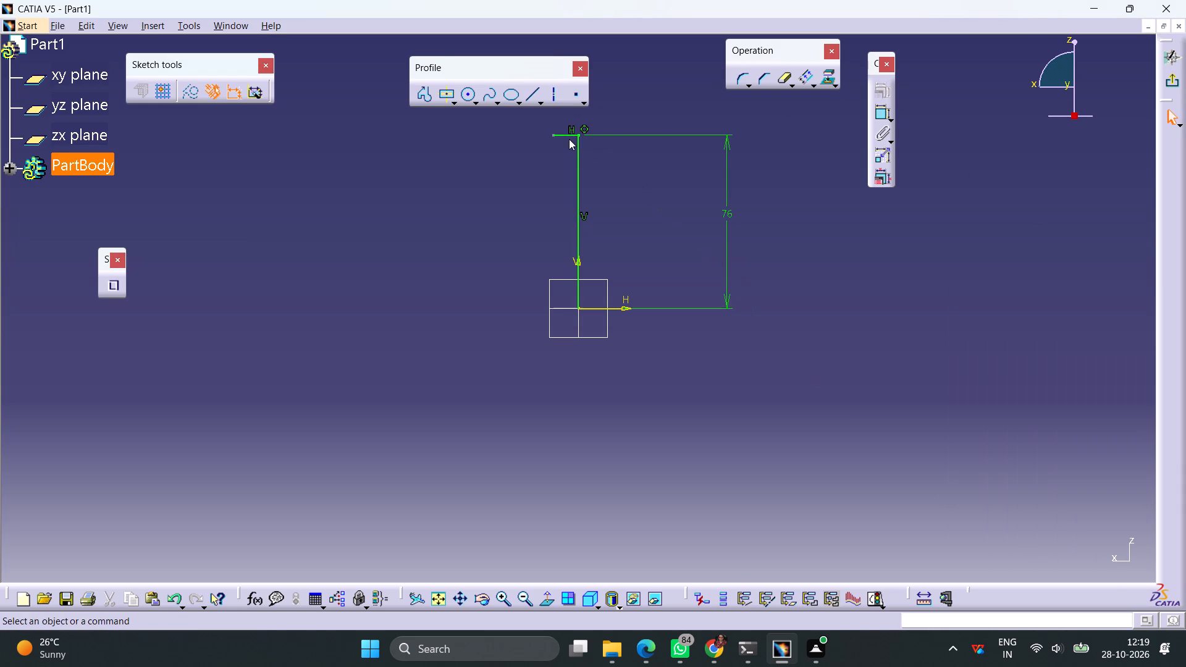
Constrain the length of the short horizontal line at the top of the profile to 20 mm.
{"action": "left_click", "coordinate": [565, 132]}
{"action": "left_click", "coordinate": [573, 136]}
{"action": "middle_click_drag", "start_coordinate": [607, 157], "coordinate": [607, 235]}
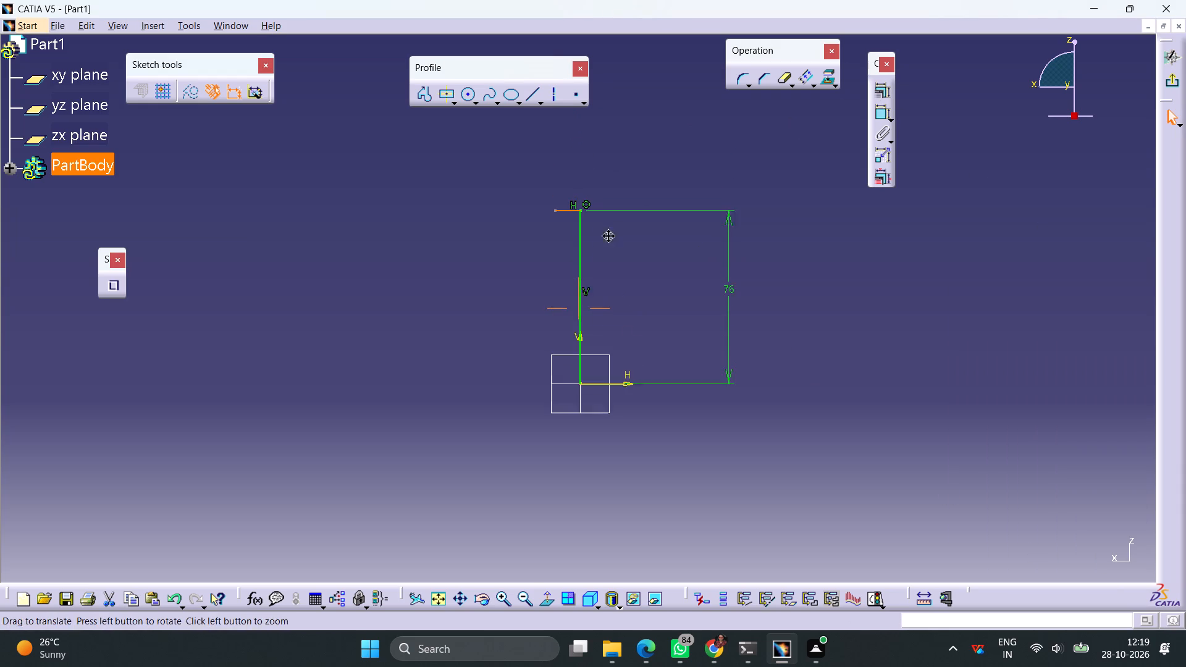
{"action": "middle_click_drag", "start_coordinate": [607, 235], "coordinate": [609, 234]}
{"action": "left_click", "coordinate": [877, 116]}
{"action": "left_click", "coordinate": [684, 162]}
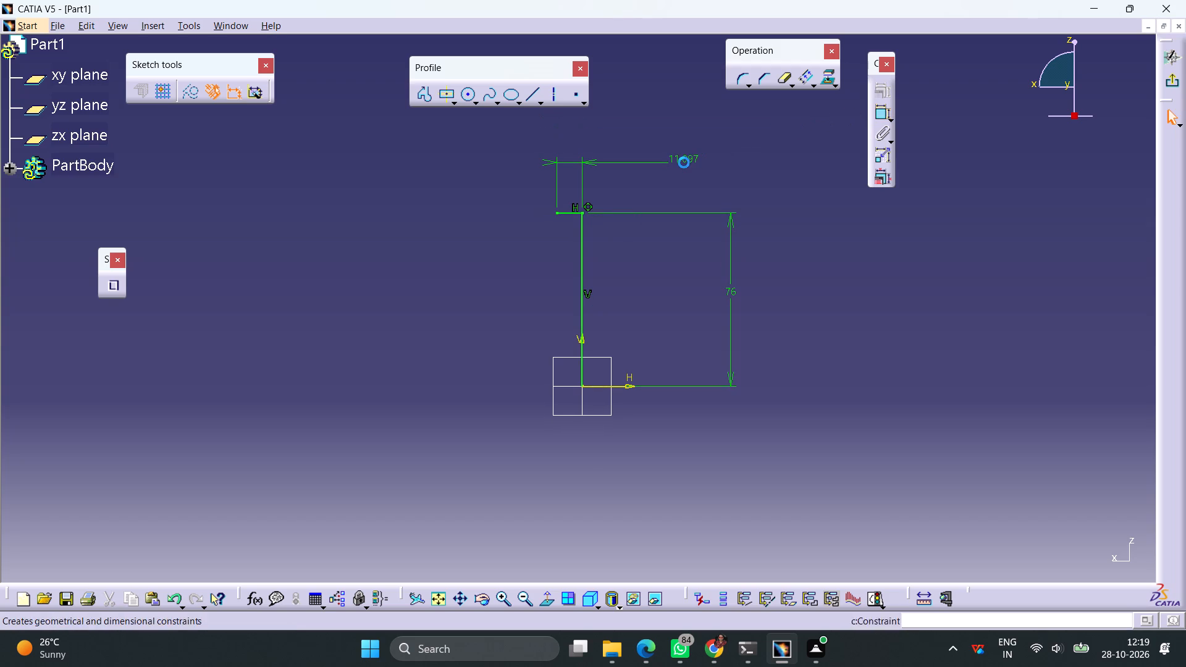
{"action": "double_click", "coordinate": [684, 161]}
{"action": "type", "text": "20"}
{"action": "key", "text": "Return"}
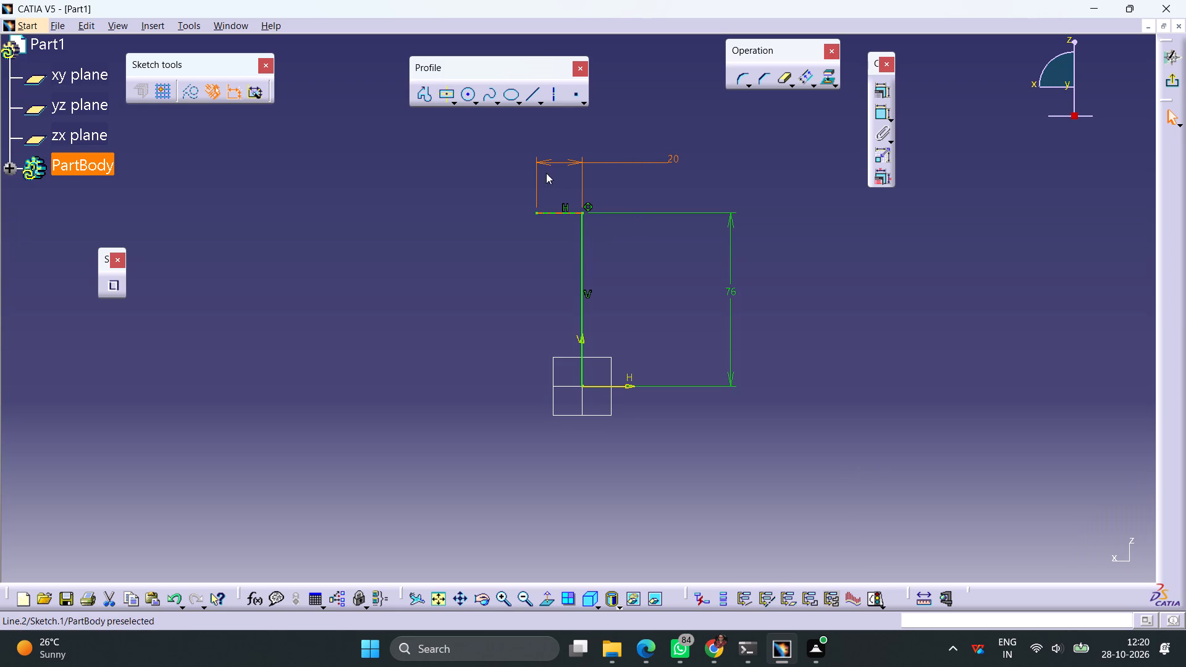
Draw a horizontal base line going left from the origin and constrain its length to 46 mm.
{"action": "left_click", "coordinate": [532, 93]}
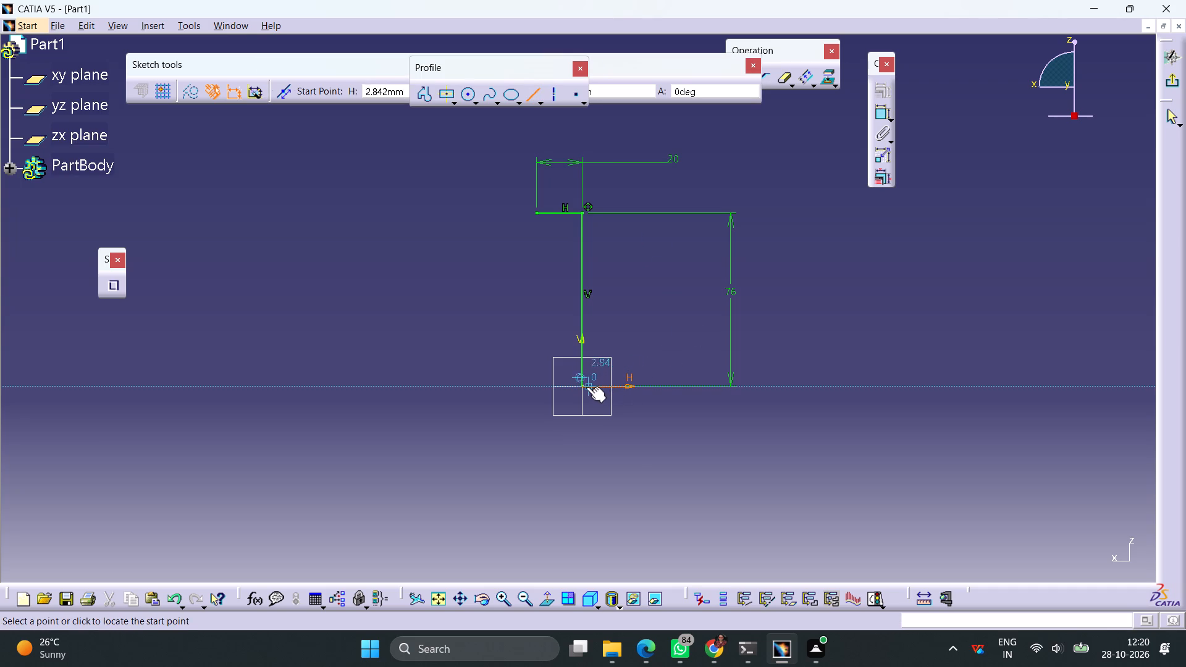
{"action": "left_click", "coordinate": [582, 385]}
{"action": "left_click", "coordinate": [478, 385]}
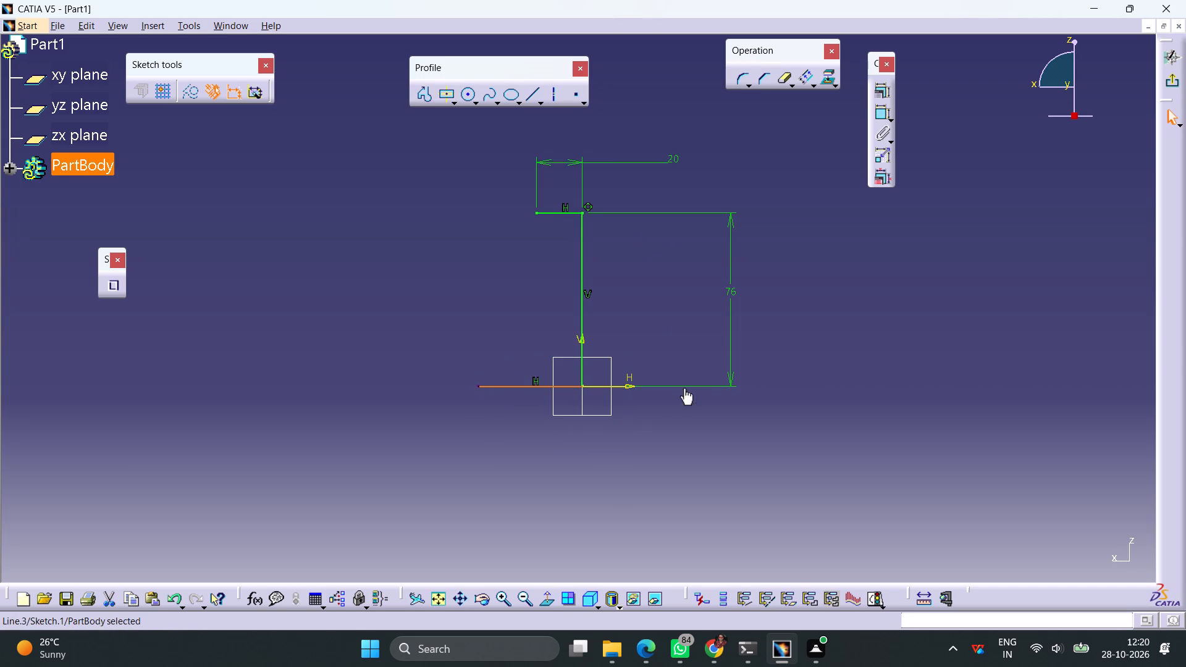
{"action": "left_click", "coordinate": [880, 113]}
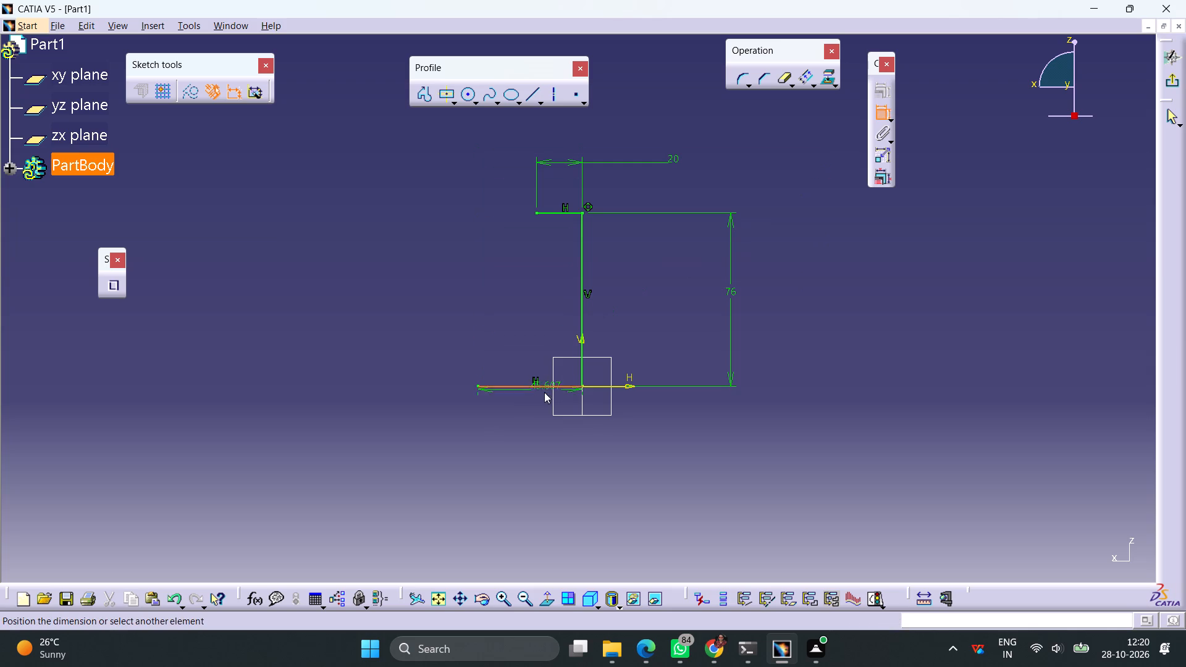
{"action": "left_click", "coordinate": [519, 411]}
{"action": "double_click", "coordinate": [517, 406]}
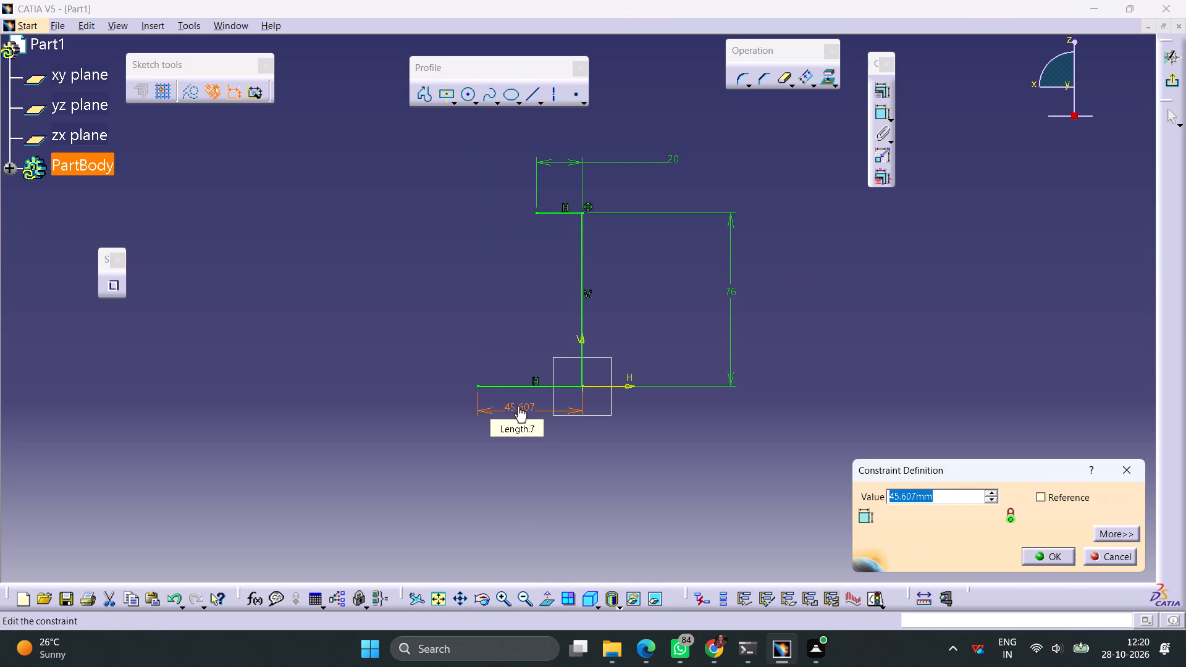
{"action": "type", "text": "46"}
{"action": "key", "text": "Return"}
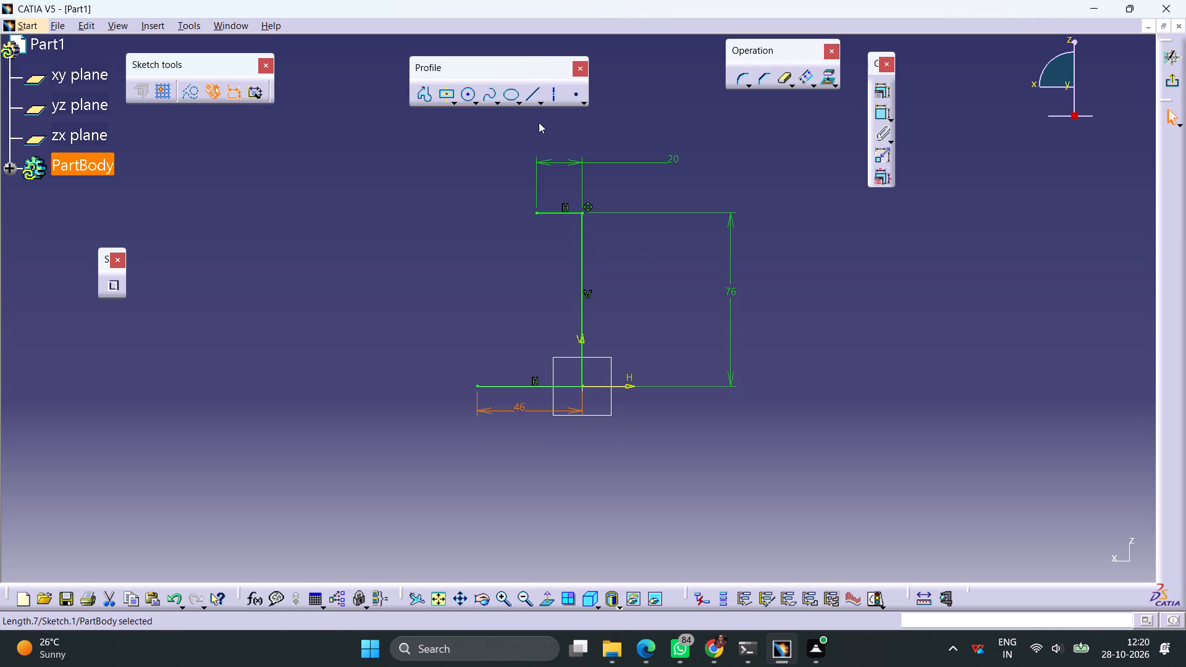
Draw a vertical line upward from the base line's left end and constrain its length to 20 mm.
{"action": "left_click", "coordinate": [526, 96]}
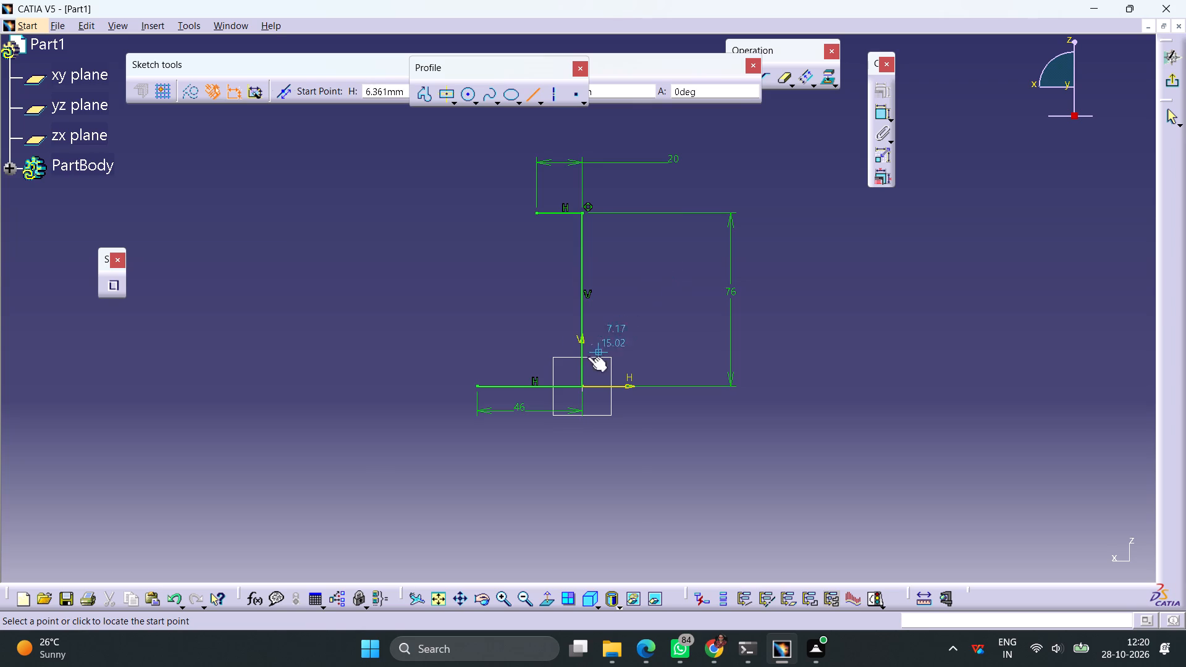
{"action": "left_click", "coordinate": [477, 386]}
{"action": "left_click", "coordinate": [477, 360]}
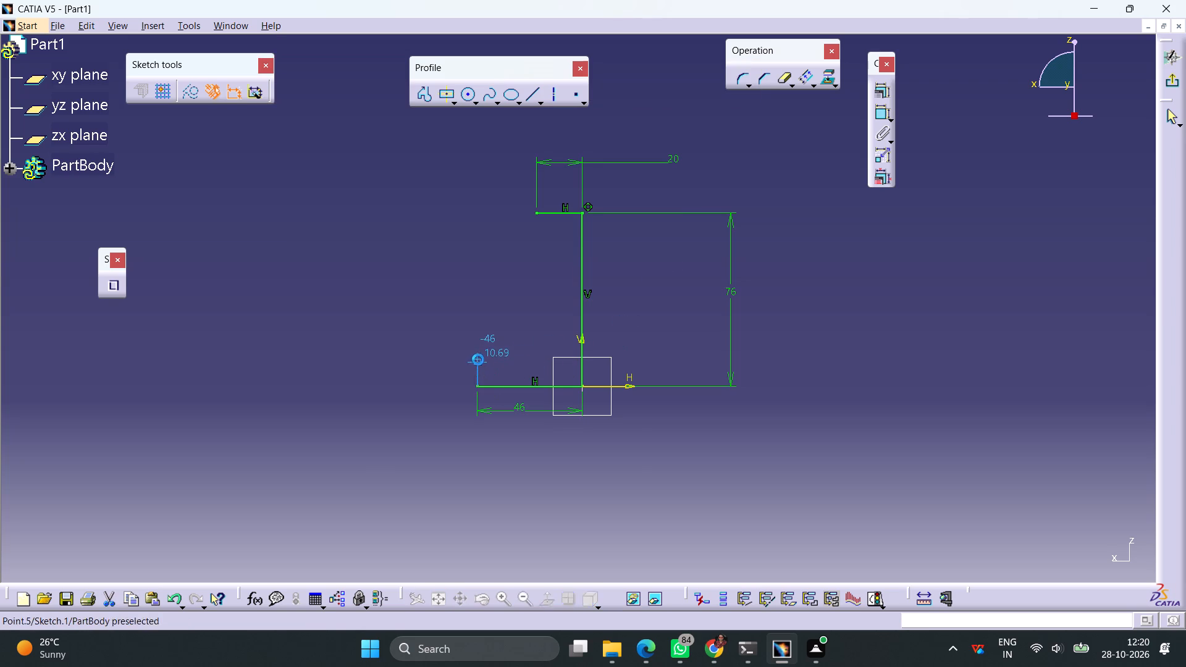
{"action": "left_click", "coordinate": [877, 114]}
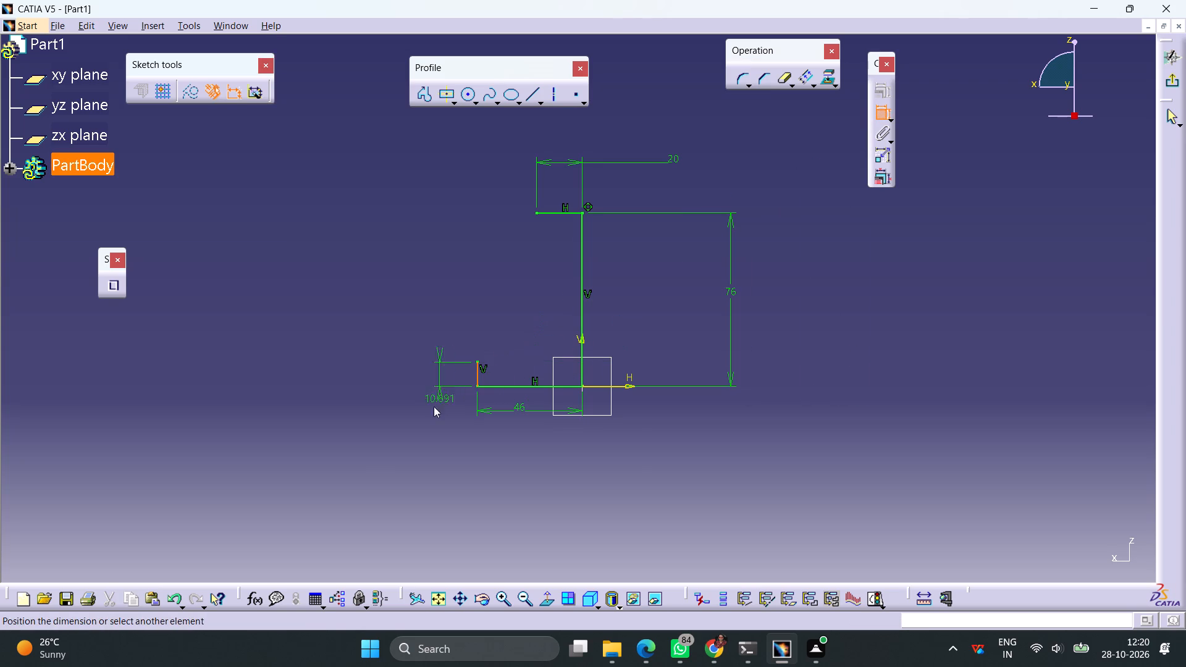
{"action": "left_click", "coordinate": [428, 413]}
{"action": "double_click", "coordinate": [428, 410]}
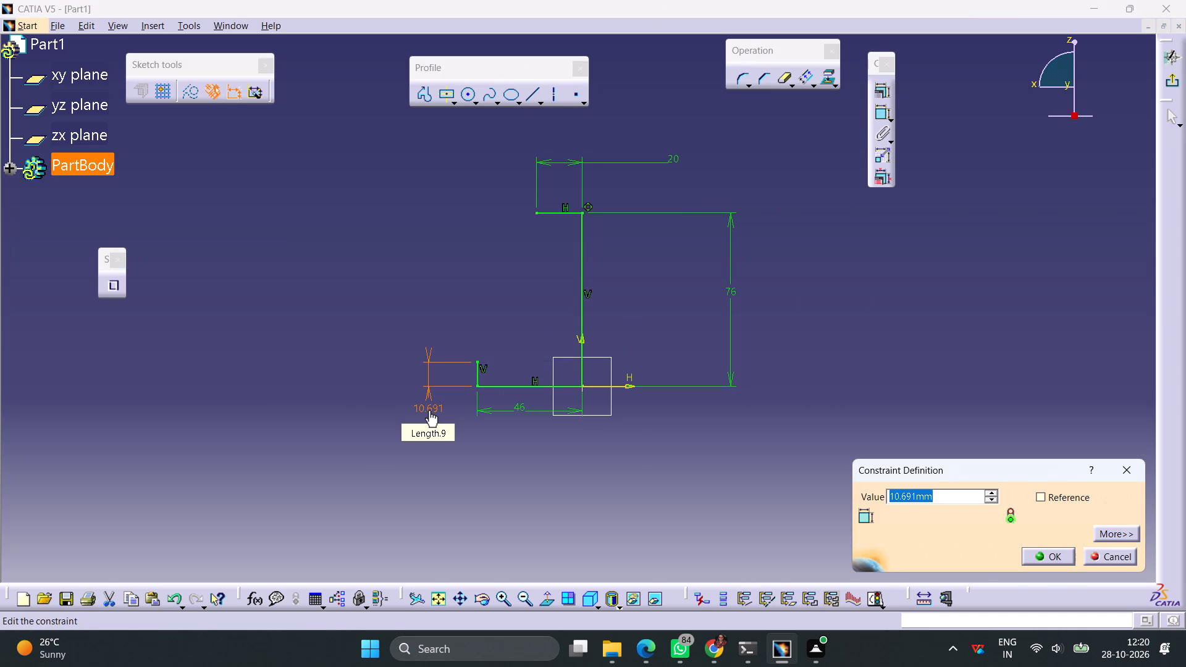
{"action": "type", "text": "20"}
{"action": "key", "text": "Return"}
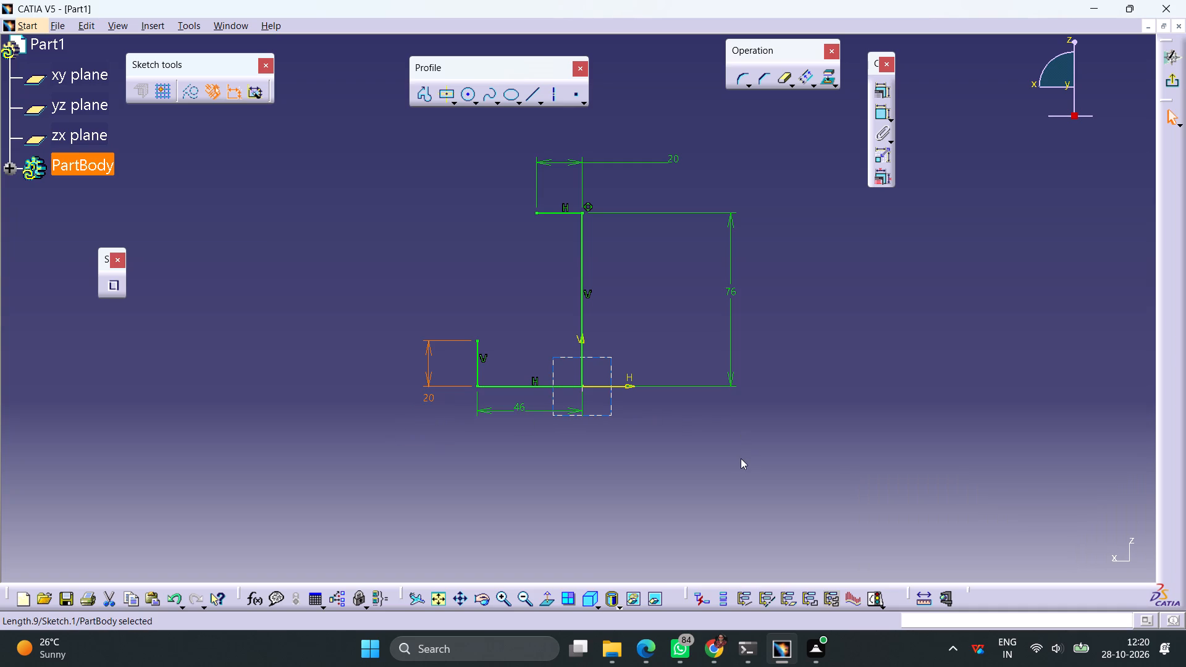
Set the base line's length to 56 mm.
{"action": "double_click", "coordinate": [520, 409]}
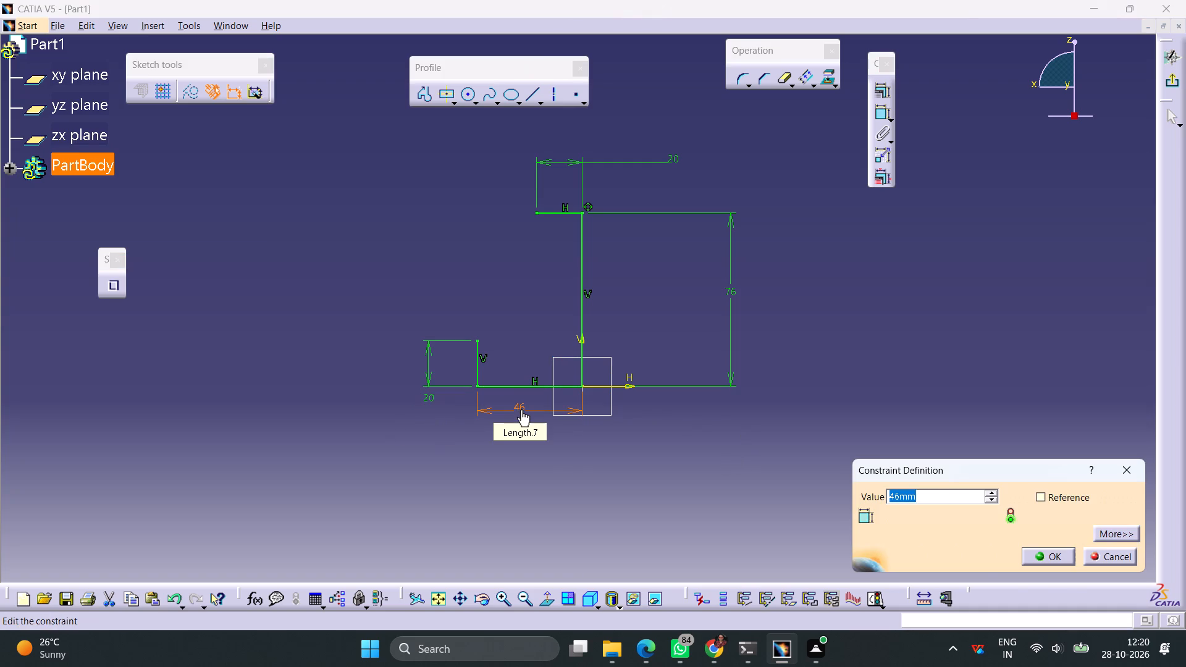
{"action": "type", "text": "56"}
{"action": "key", "text": "Return"}
{"action": "left_click", "coordinate": [731, 414]}
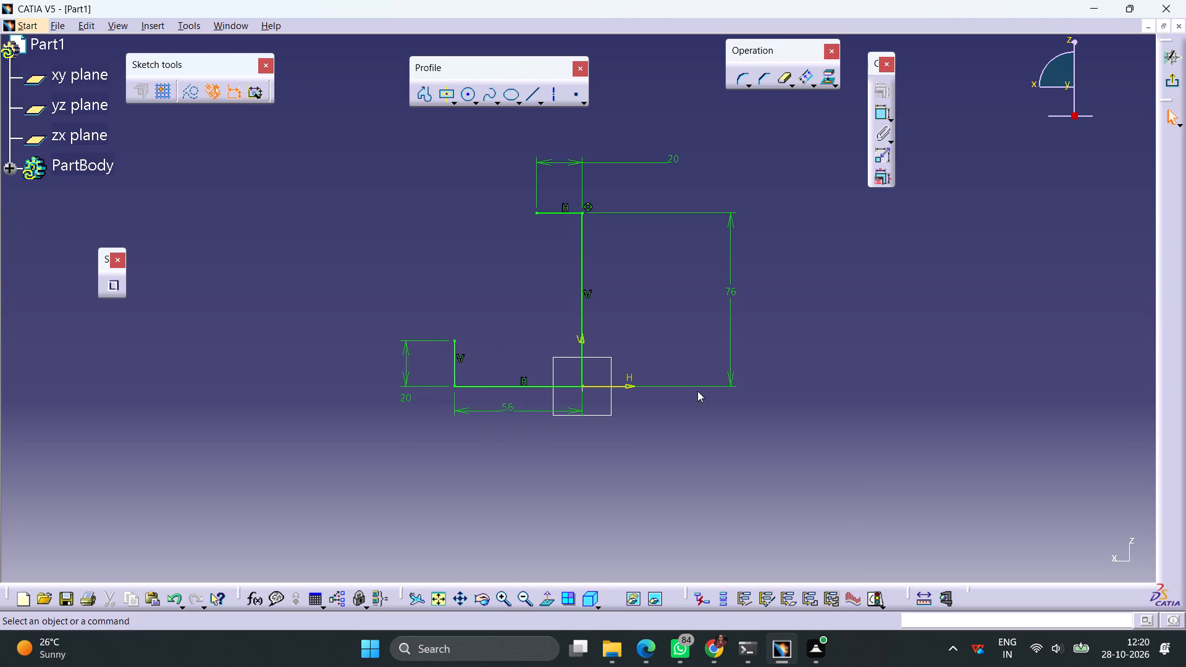
Draw a vertical line down from the top line's left end to H -20, V 20, level with the short left line's top.
{"action": "left_click", "coordinate": [526, 99]}
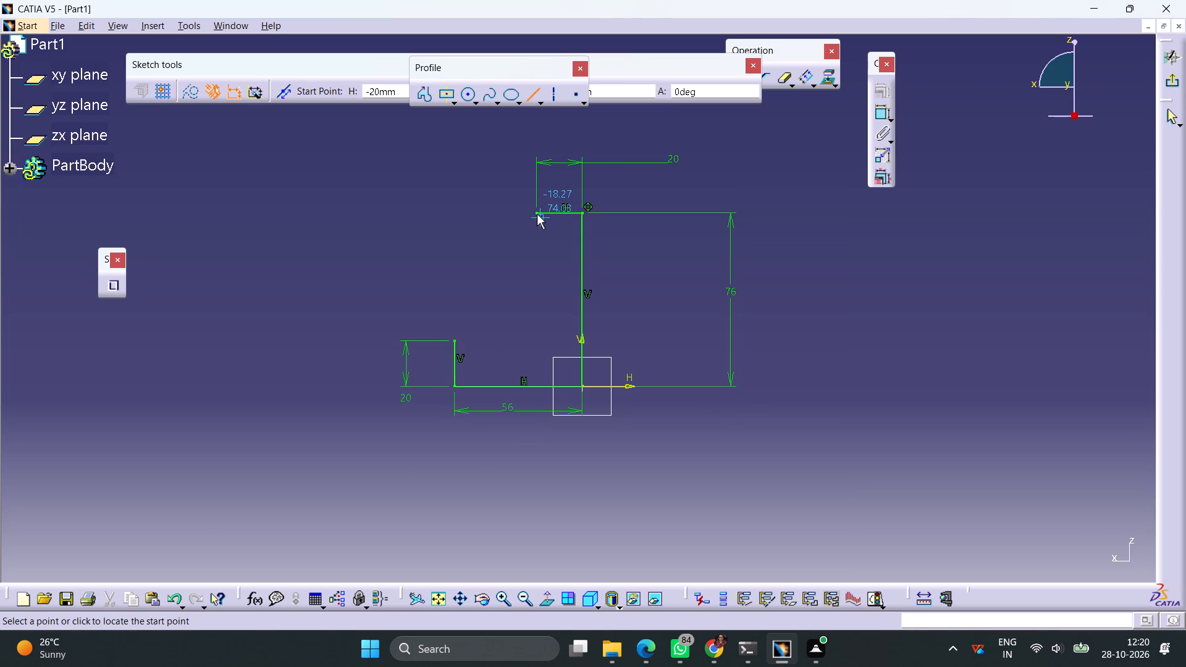
{"action": "left_click", "coordinate": [536, 214]}
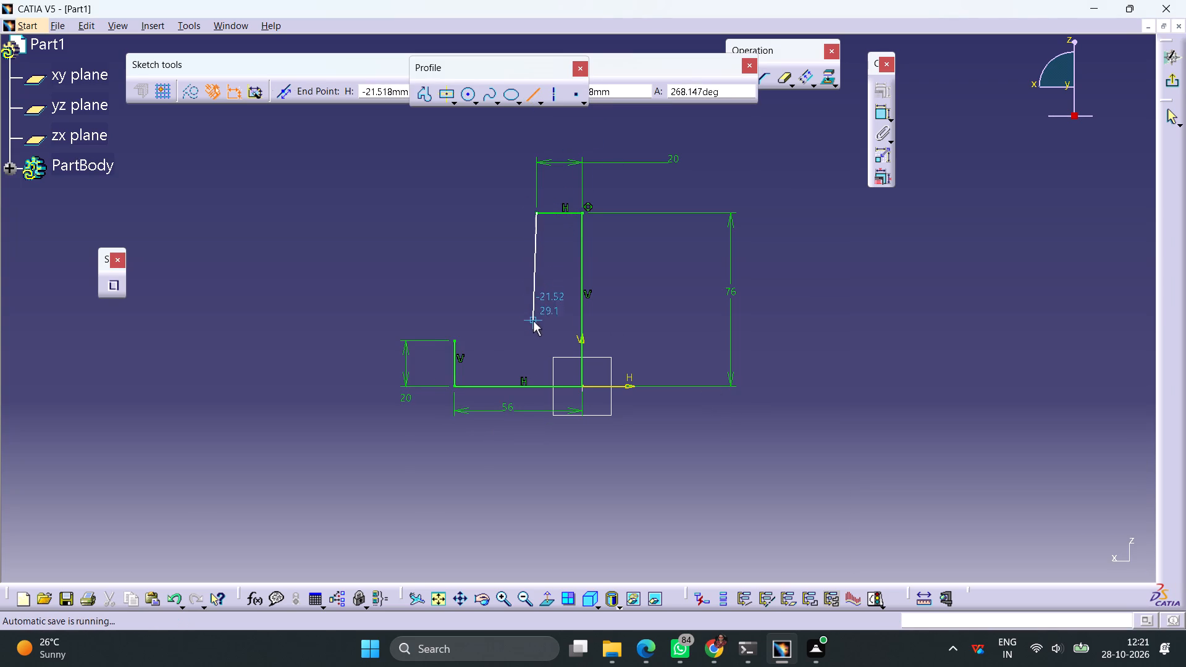
{"action": "left_click", "coordinate": [535, 343]}
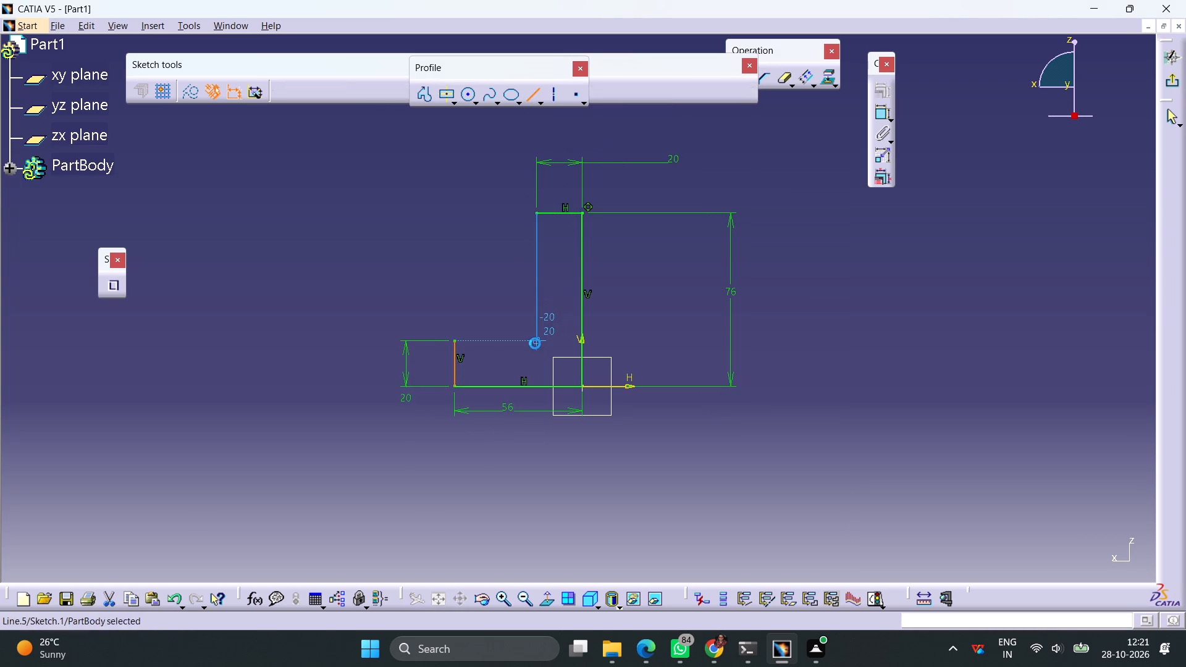
Close the L profile with a horizontal line from the short left line's top to the inner vertical line's lower end, and exit the sketch.
{"action": "left_click", "coordinate": [529, 98]}
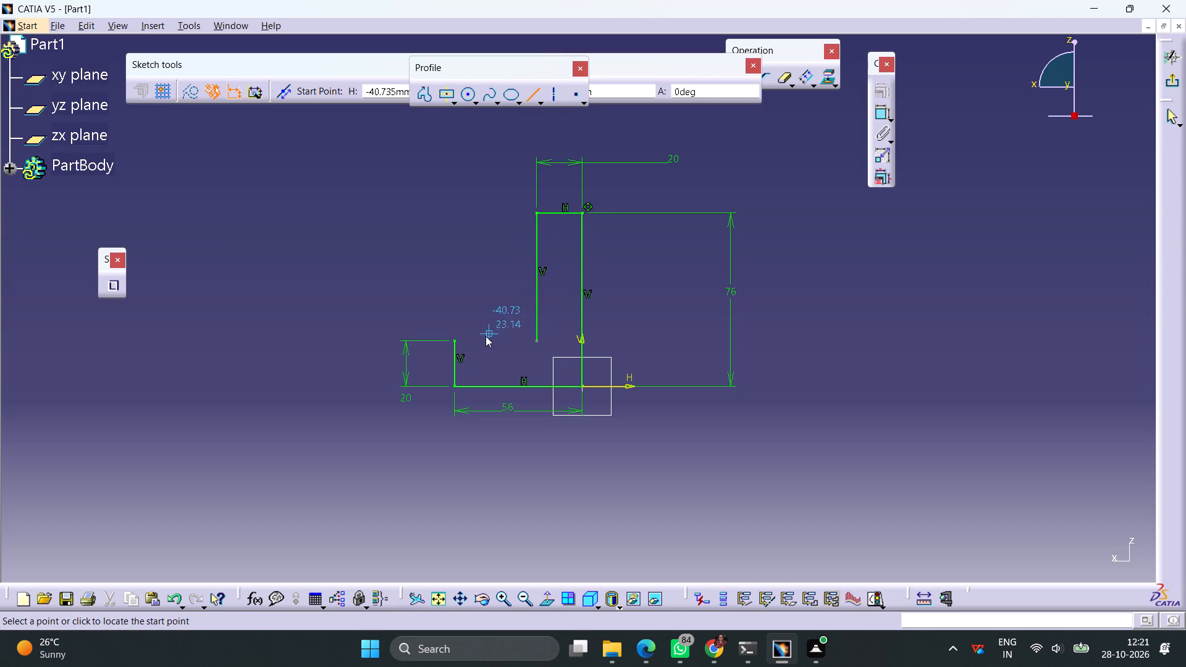
{"action": "left_click", "coordinate": [456, 340]}
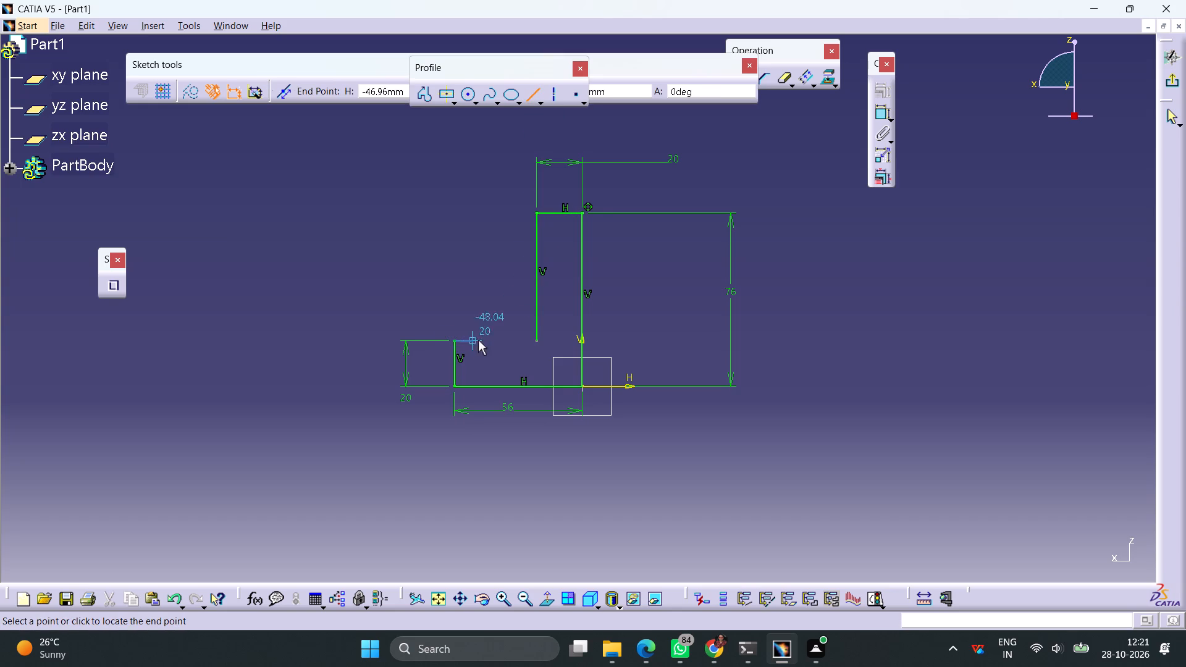
{"action": "left_click", "coordinate": [537, 340]}
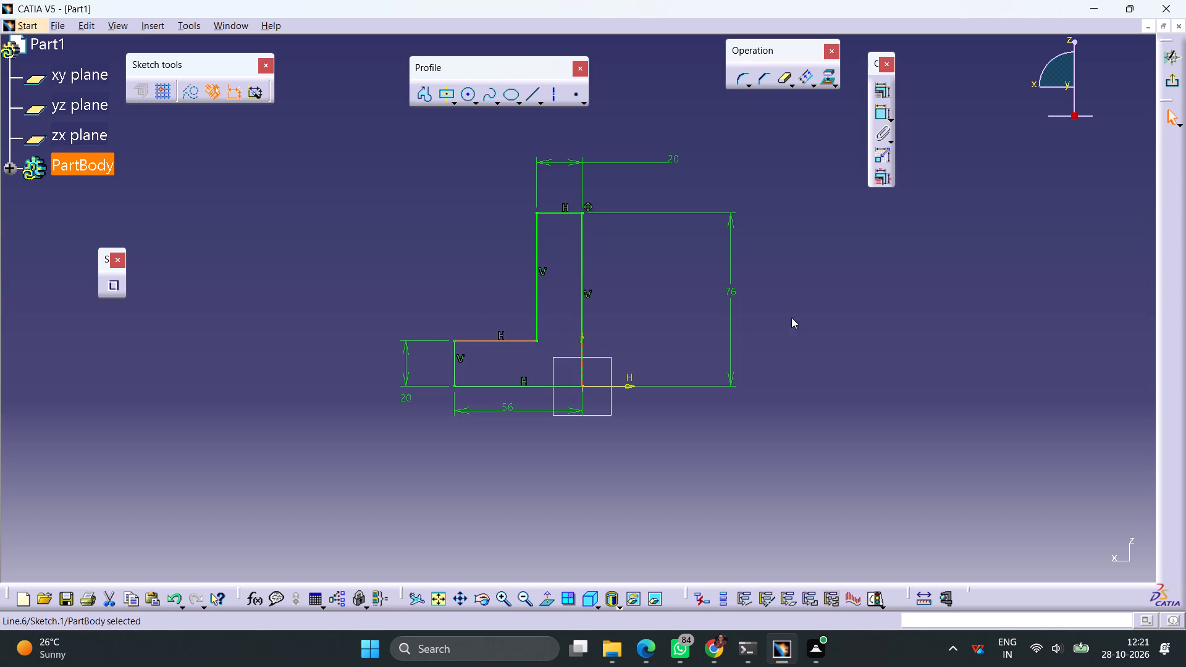
{"action": "left_click", "coordinate": [825, 311]}
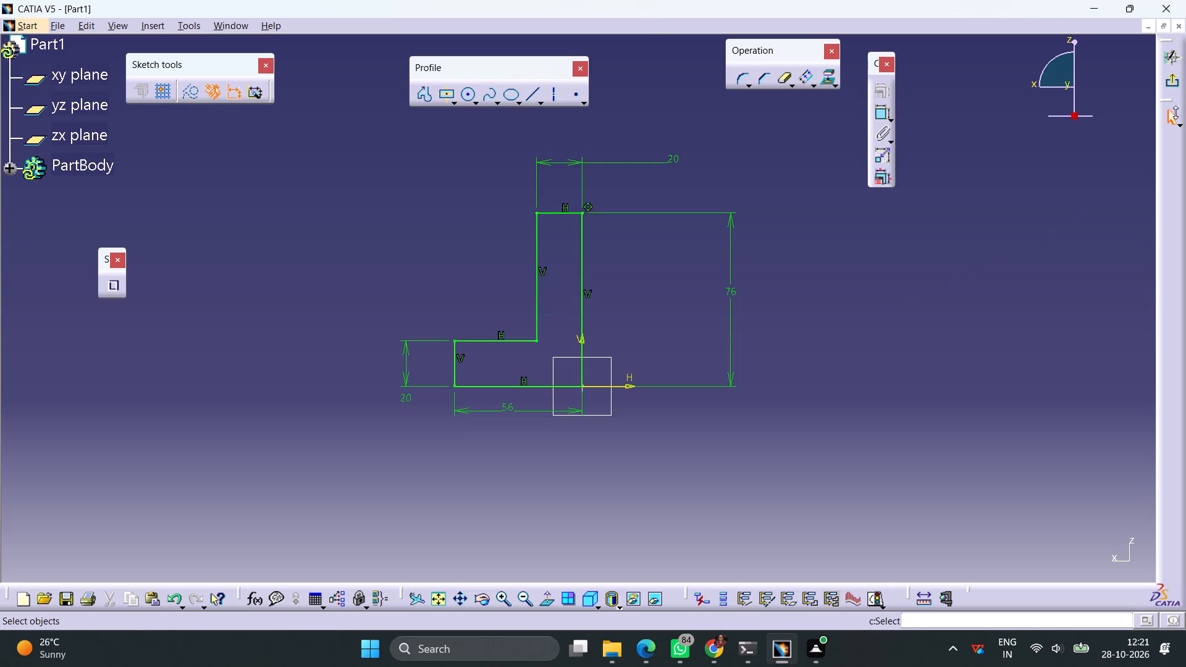
{"action": "left_click", "coordinate": [1172, 82]}
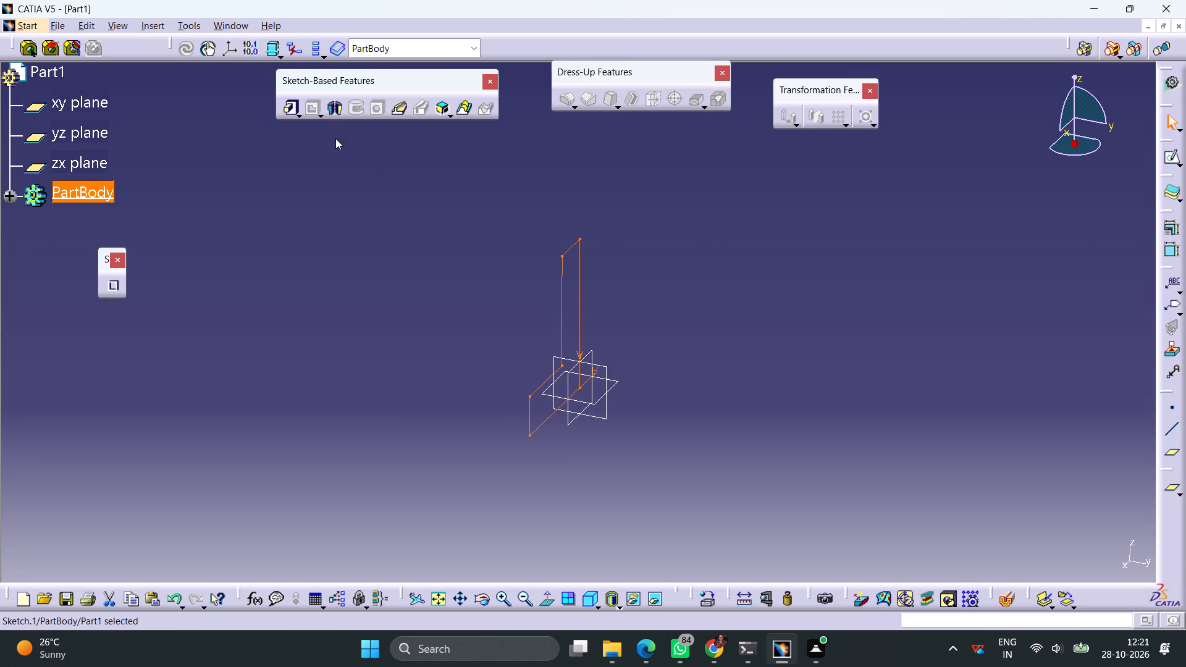
Pad the L profile with a length of 70 mm and mirrored extent.
{"action": "left_click", "coordinate": [290, 108]}
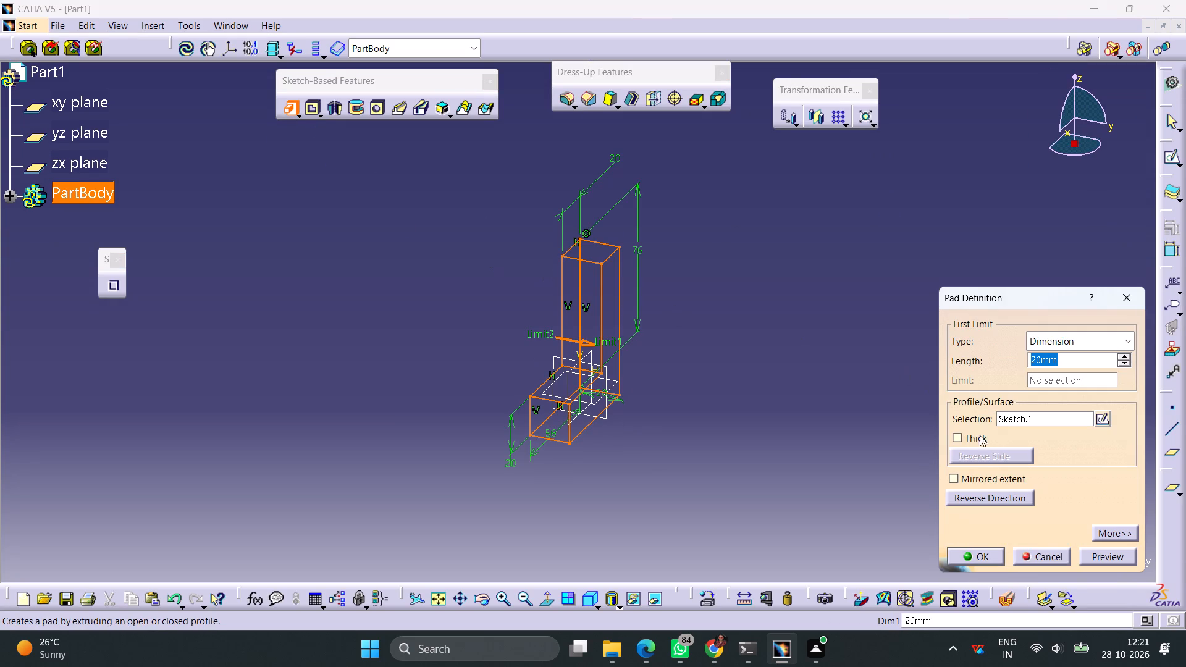
{"action": "left_click", "coordinate": [981, 480]}
{"action": "left_click_drag", "start_coordinate": [1067, 361], "coordinate": [961, 363]}
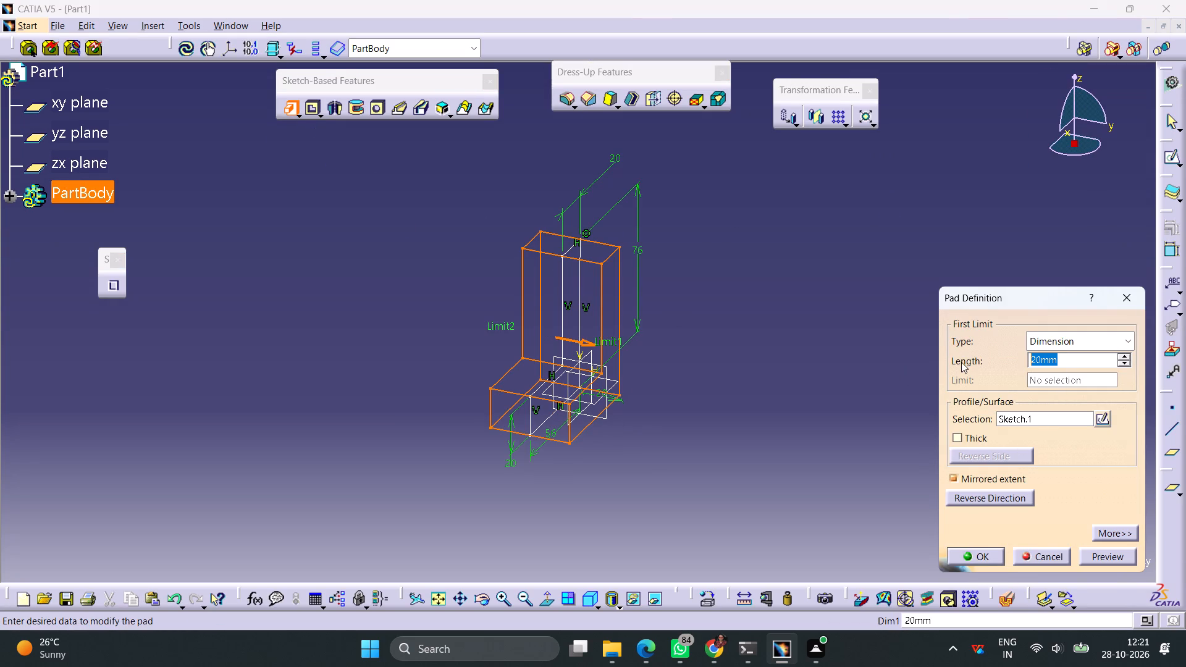
{"action": "type", "text": "70"}
{"action": "key", "text": "Return"}
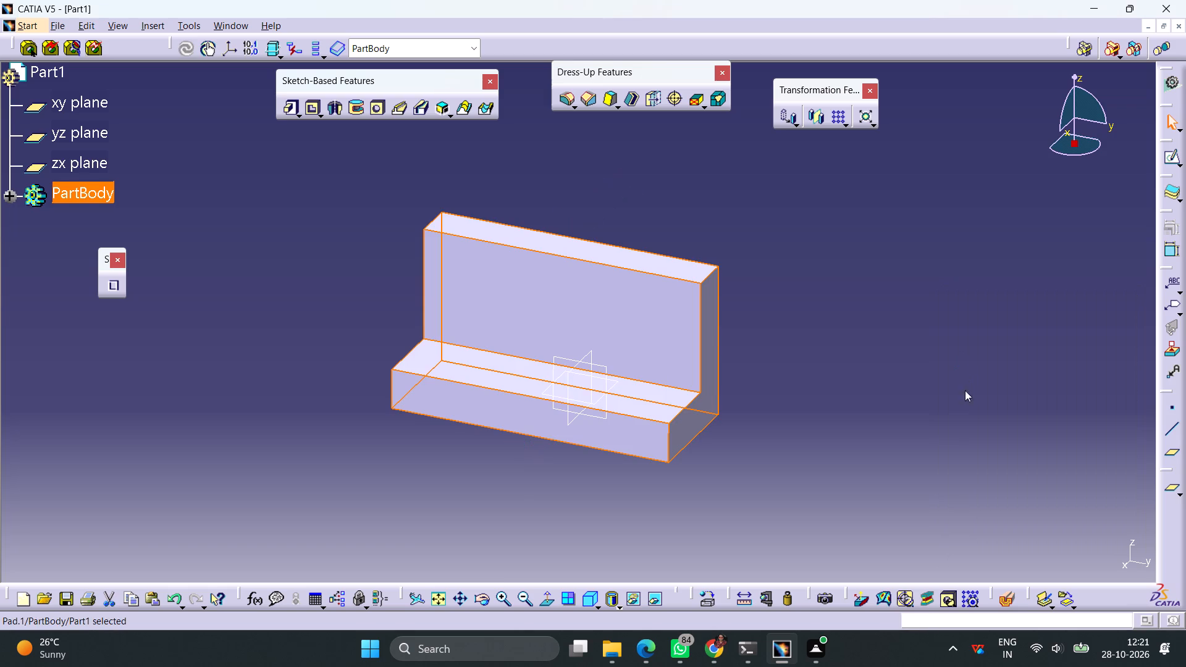
{"action": "left_click", "coordinate": [959, 422]}
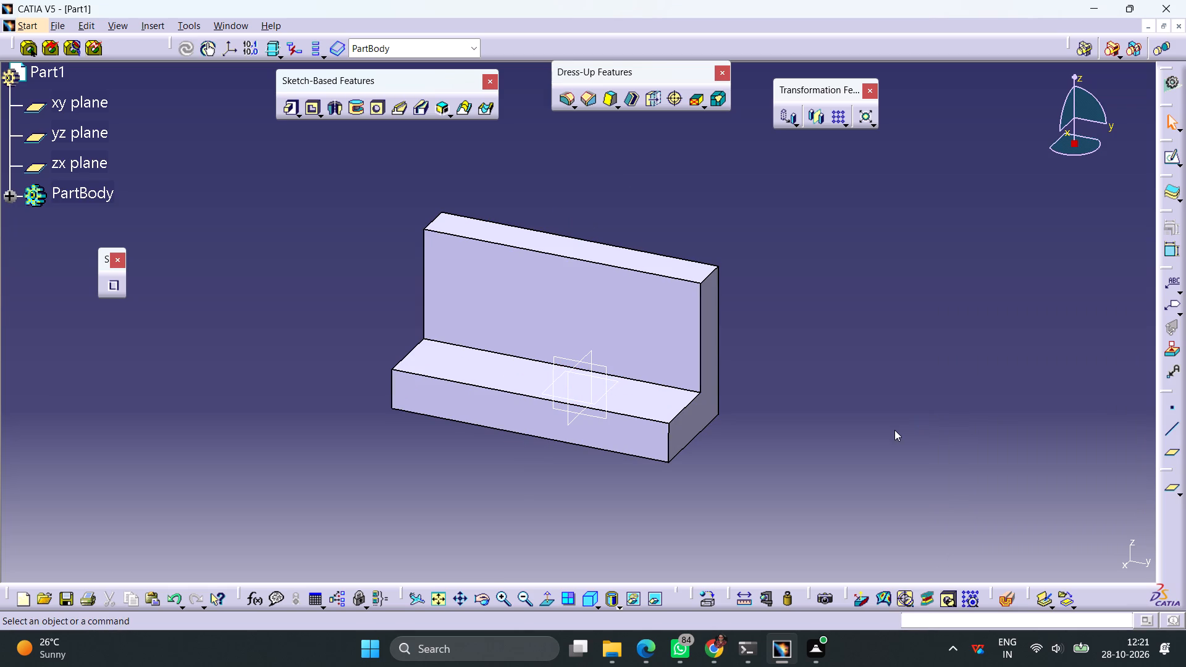
Start a sketch on the upright wall's inner face and draw a centred rectangle about 29 mm wide and 24 mm high near its right end.
{"action": "left_click", "coordinate": [671, 348]}
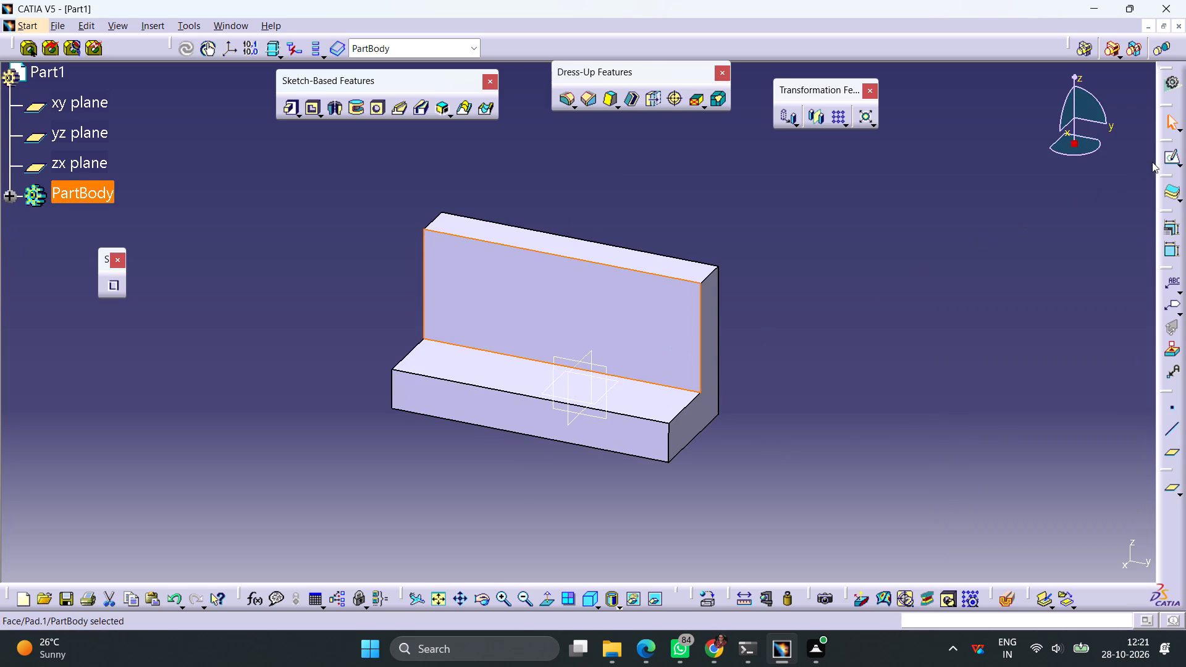
{"action": "left_click", "coordinate": [1166, 154]}
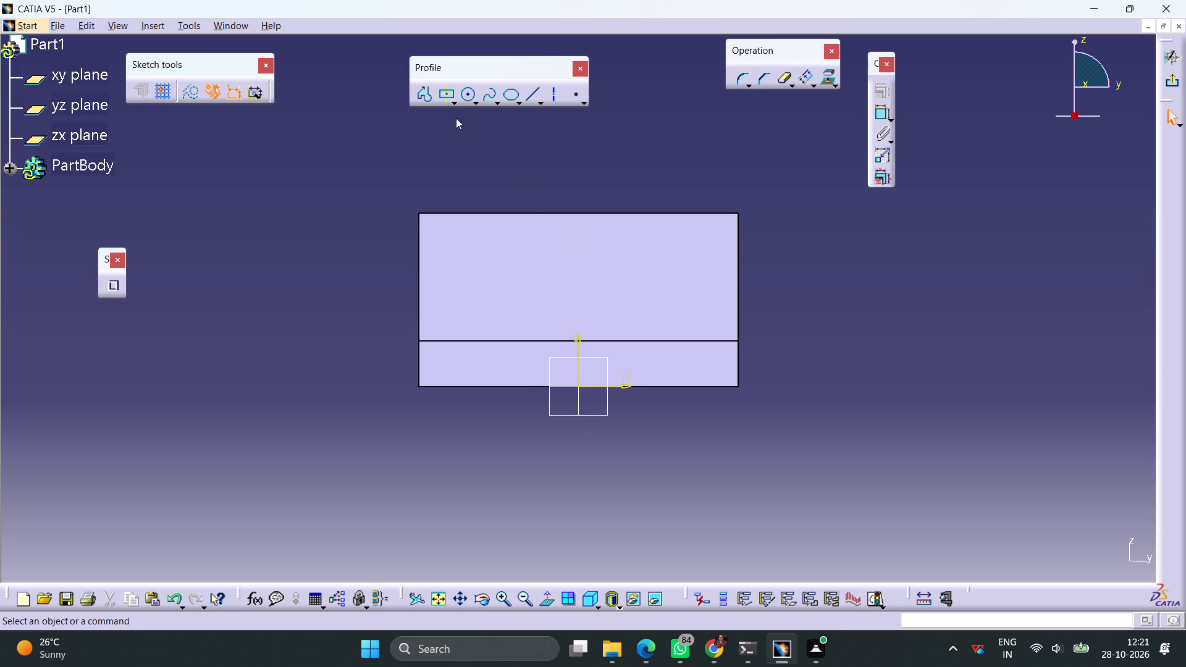
{"action": "left_click", "coordinate": [442, 96]}
{"action": "left_click", "coordinate": [679, 273]}
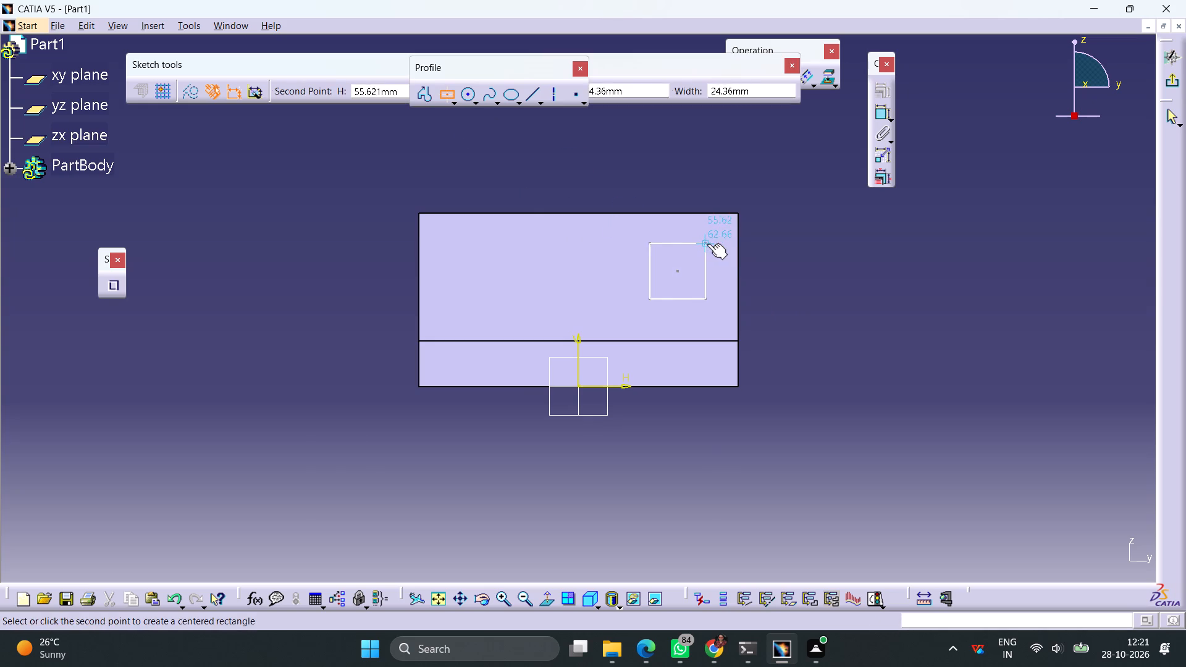
{"action": "left_click", "coordinate": [710, 243]}
{"action": "left_click", "coordinate": [803, 287]}
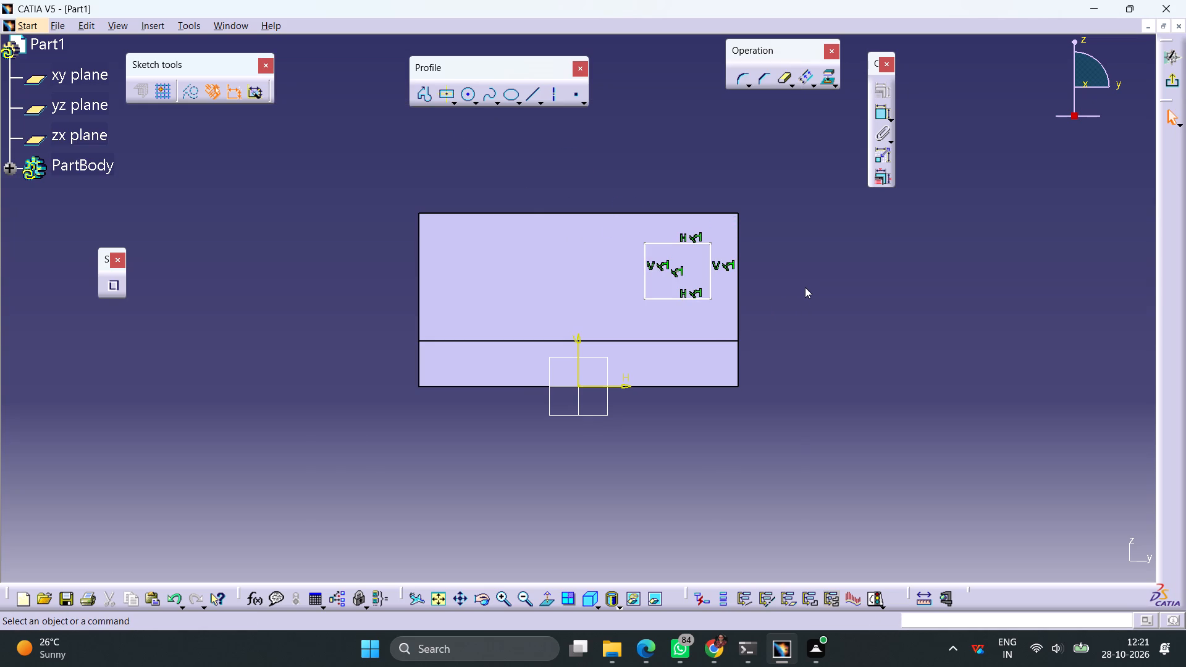
Constrain the rectangle's width to 38 mm.
{"action": "left_click", "coordinate": [880, 115]}
{"action": "left_click", "coordinate": [668, 243]}
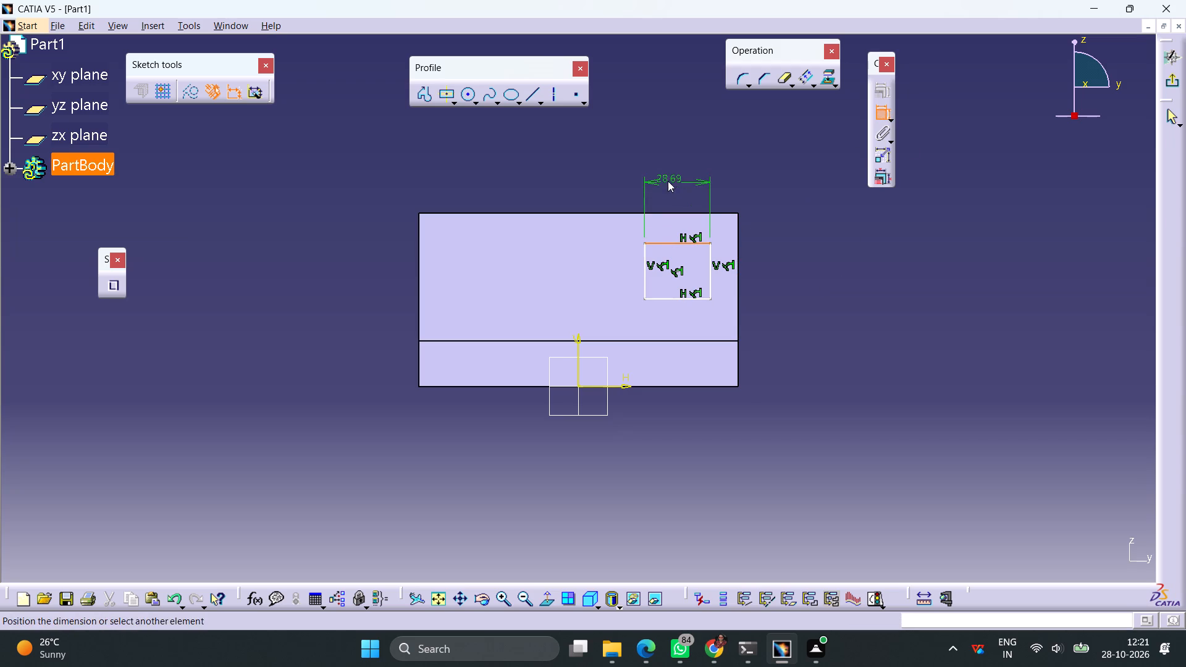
{"action": "left_click", "coordinate": [668, 181]}
{"action": "double_click", "coordinate": [672, 175]}
{"action": "type", "text": "38"}
{"action": "key", "text": "Return"}
{"action": "left_click", "coordinate": [781, 299]}
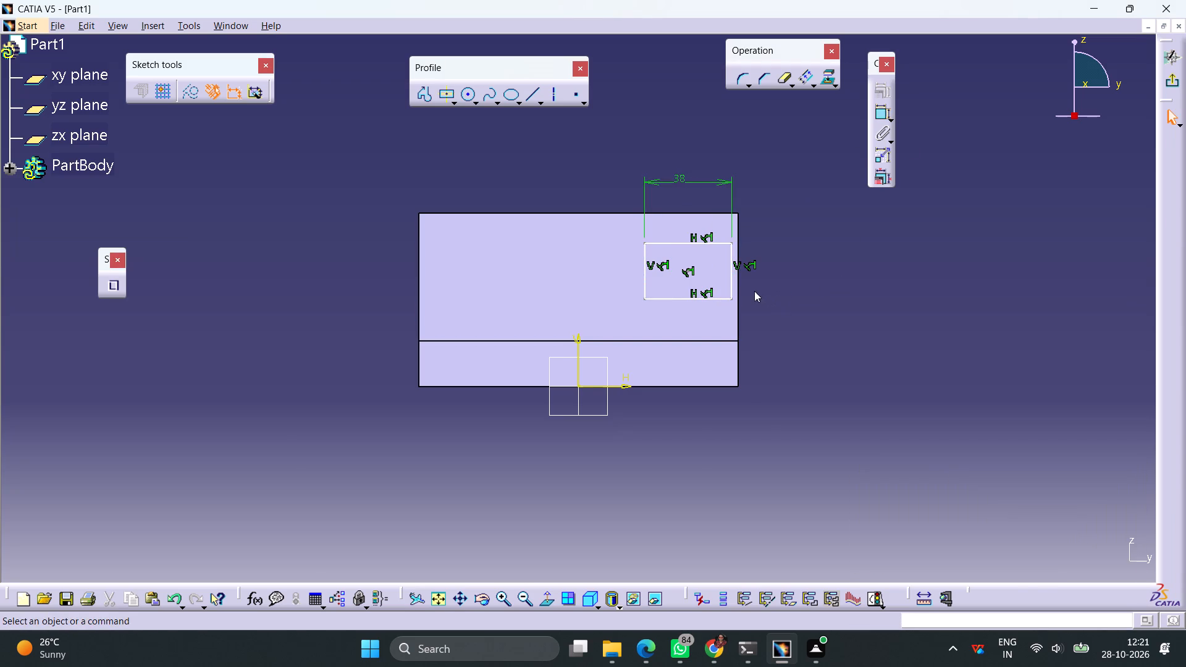
Make the rectangle's right side coincident with the wall's right edge.
{"action": "left_click", "coordinate": [733, 283]}
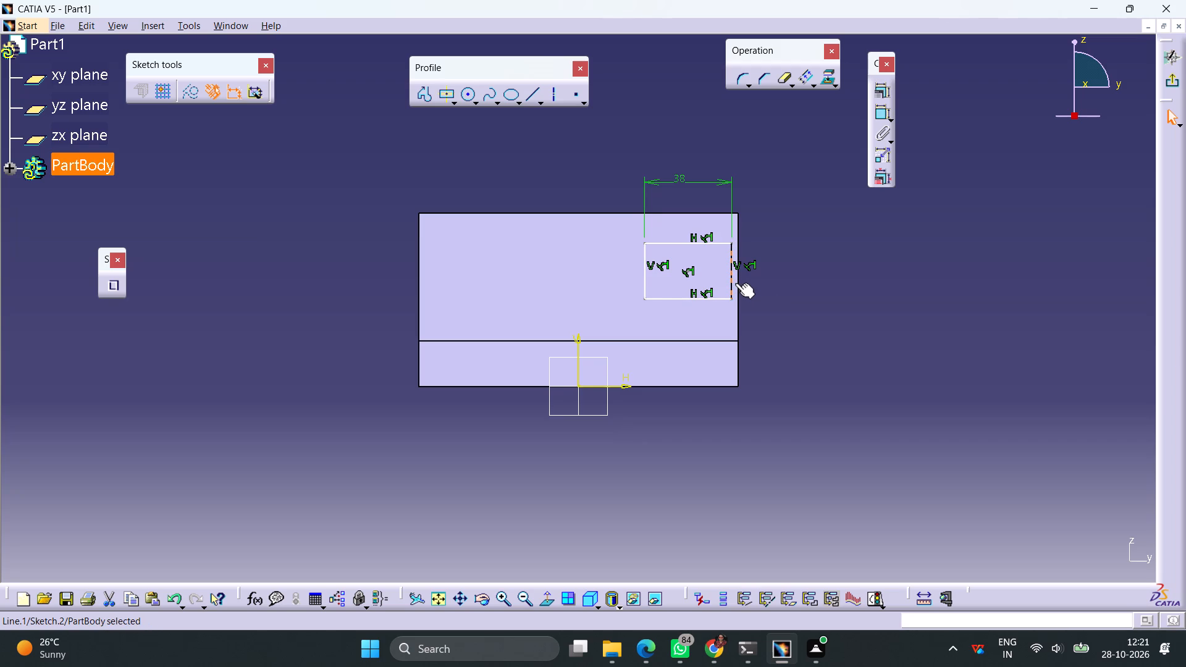
{"action": "left_click", "coordinate": [739, 277], "text": "ctrl"}
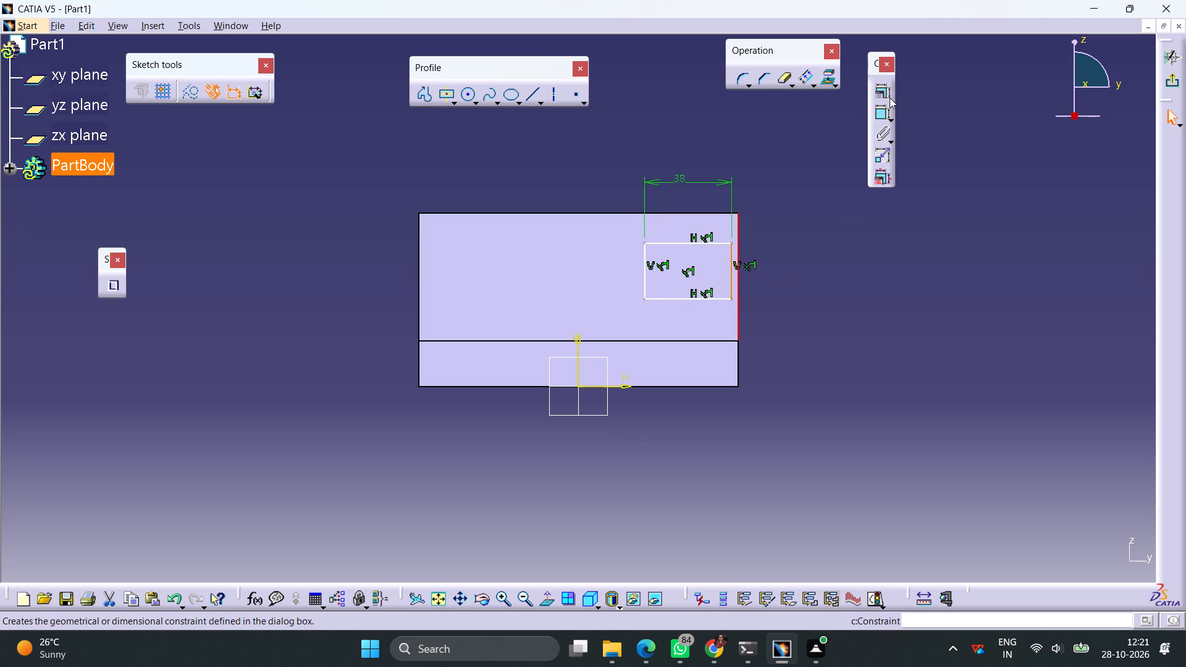
{"action": "left_click", "coordinate": [881, 93]}
{"action": "left_click", "coordinate": [1078, 339]}
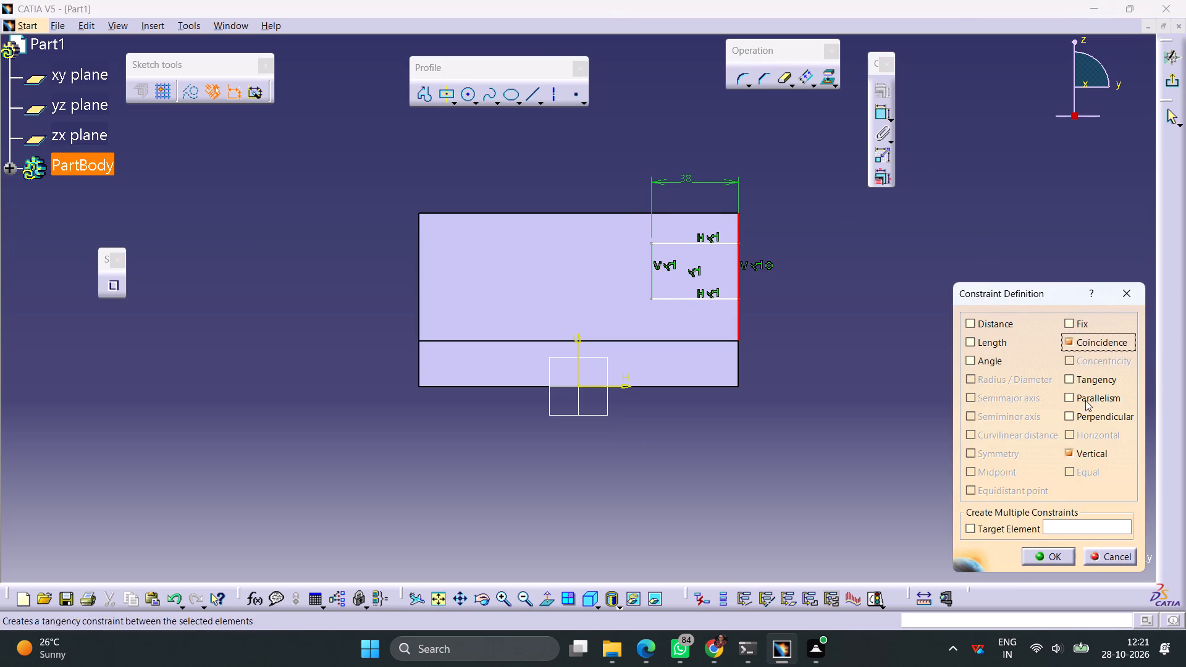
{"action": "left_click", "coordinate": [1058, 552]}
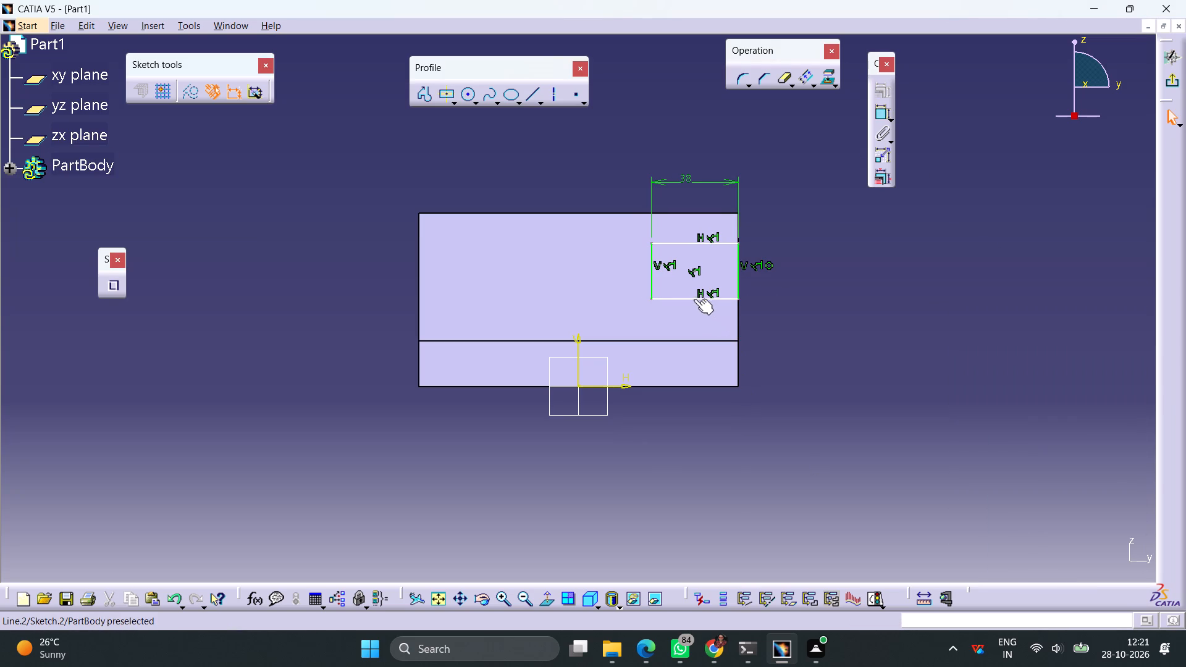
Make the rectangle's bottom side coincident with the edge where the wall meets the base.
{"action": "left_click_drag", "start_coordinate": [694, 299], "coordinate": [696, 320]}
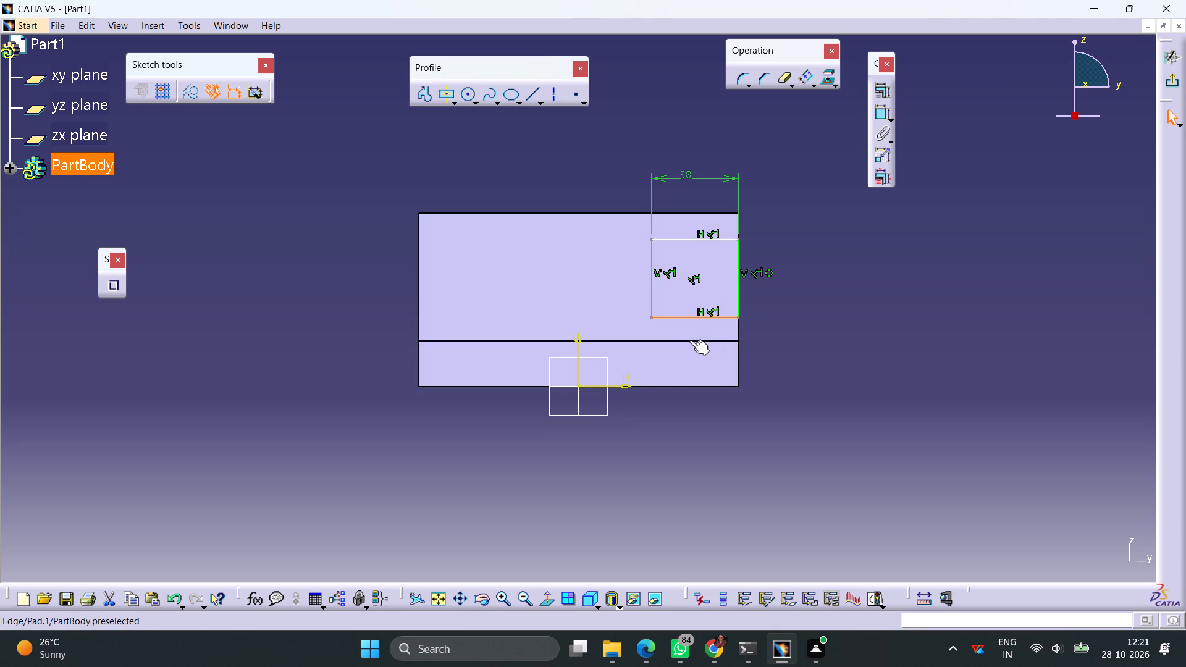
{"action": "left_click", "coordinate": [689, 340], "text": "ctrl"}
{"action": "left_click", "coordinate": [885, 89]}
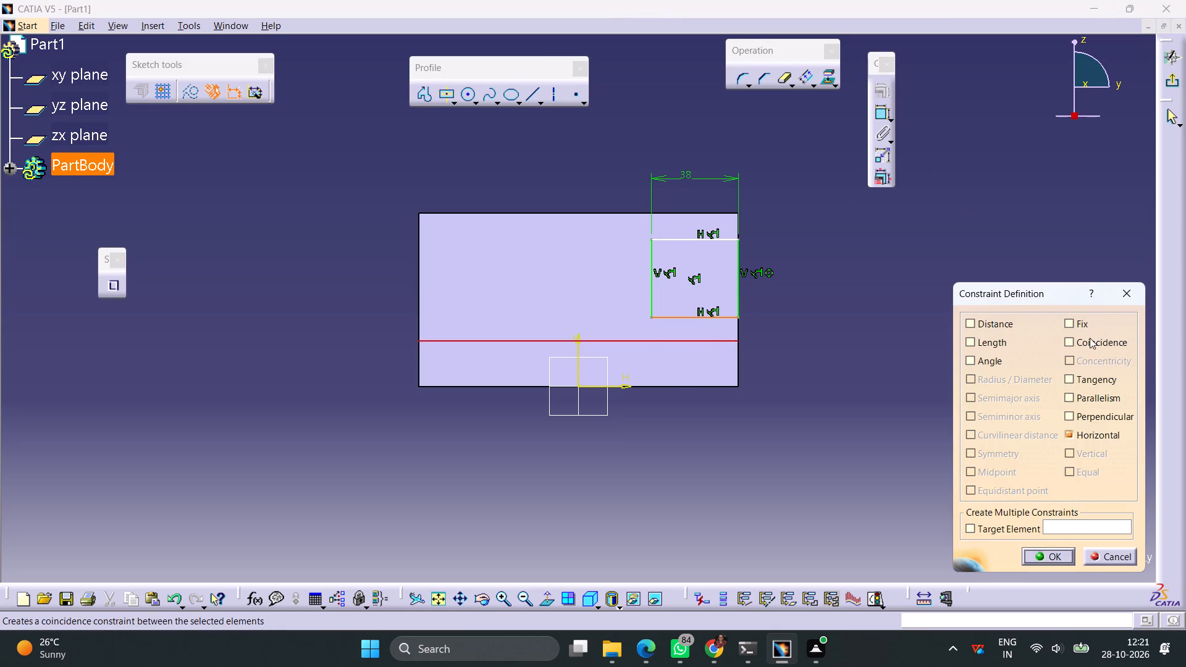
{"action": "left_click", "coordinate": [1090, 340]}
{"action": "left_click", "coordinate": [1046, 554]}
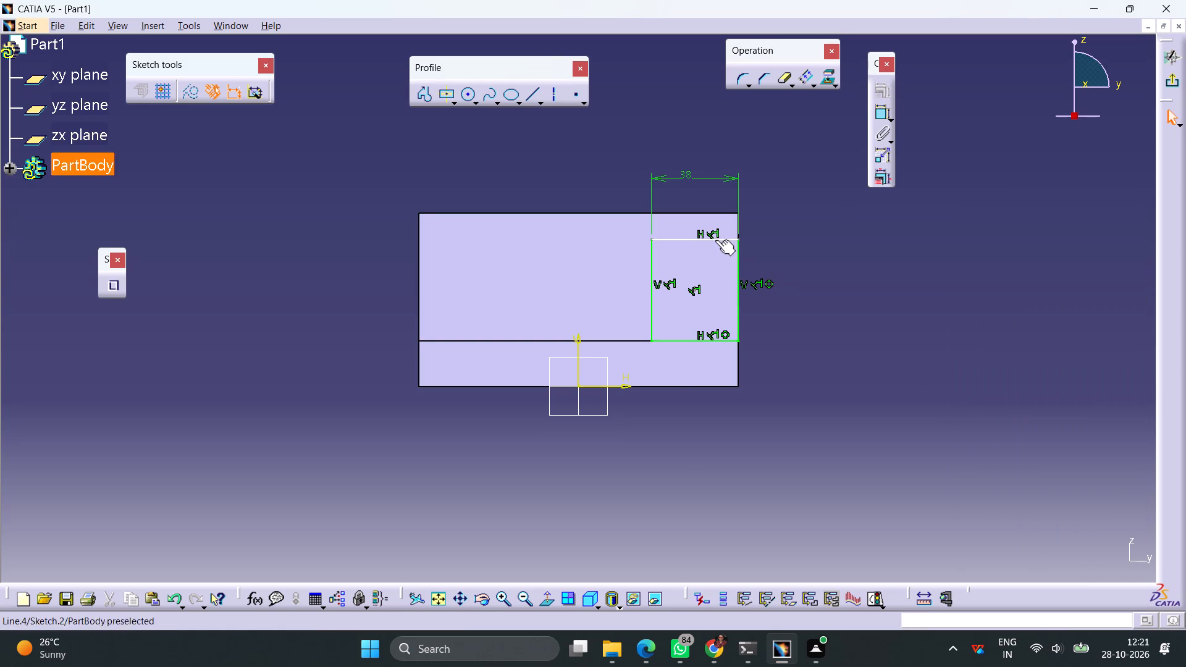
Make the rectangle's top side coincident with the wall's top edge and exit the sketch.
{"action": "left_click", "coordinate": [686, 239]}
{"action": "left_click", "coordinate": [669, 211], "text": "ctrl"}
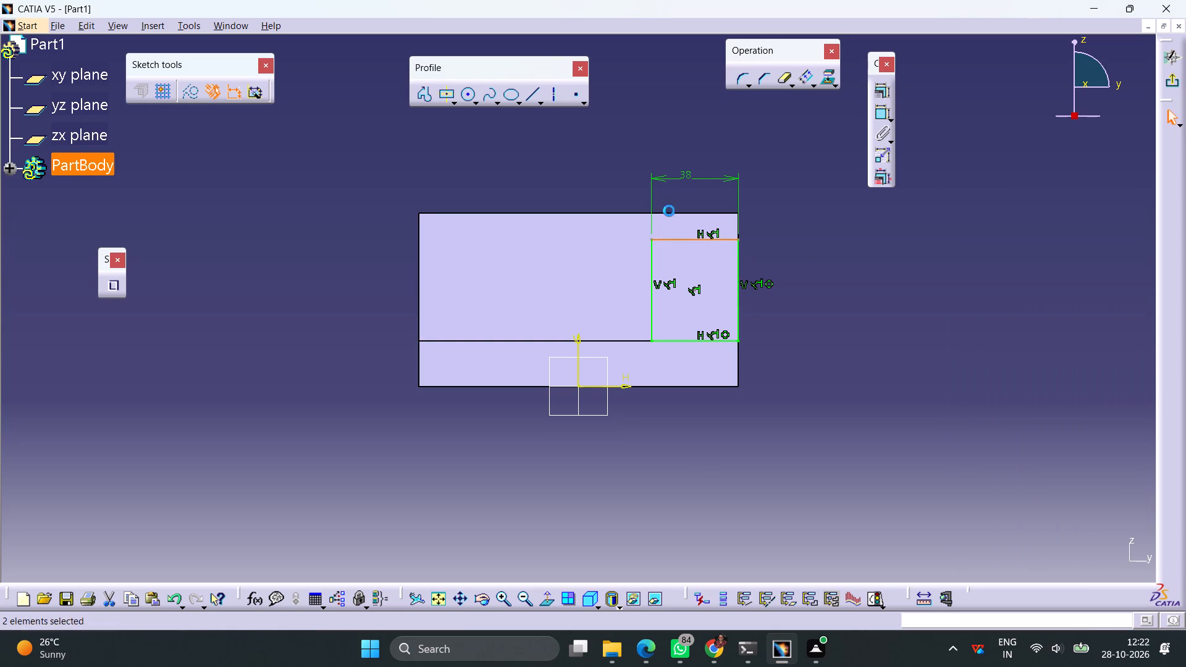
{"action": "left_click", "coordinate": [877, 90]}
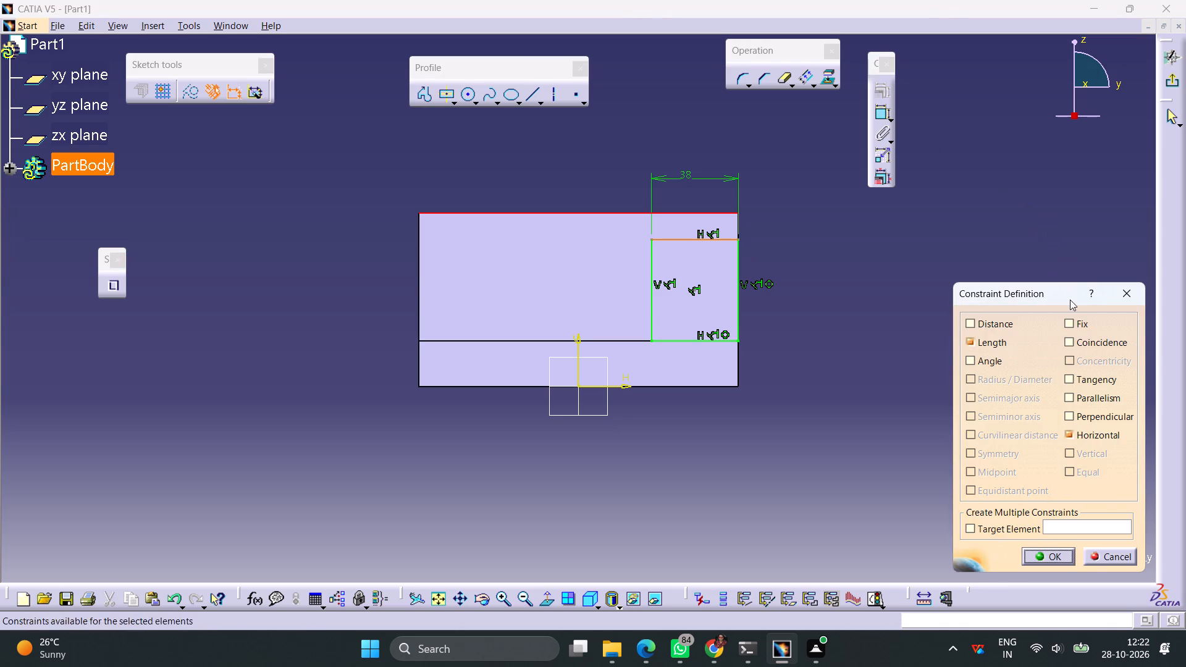
{"action": "left_click", "coordinate": [1088, 340]}
{"action": "left_click", "coordinate": [1061, 553]}
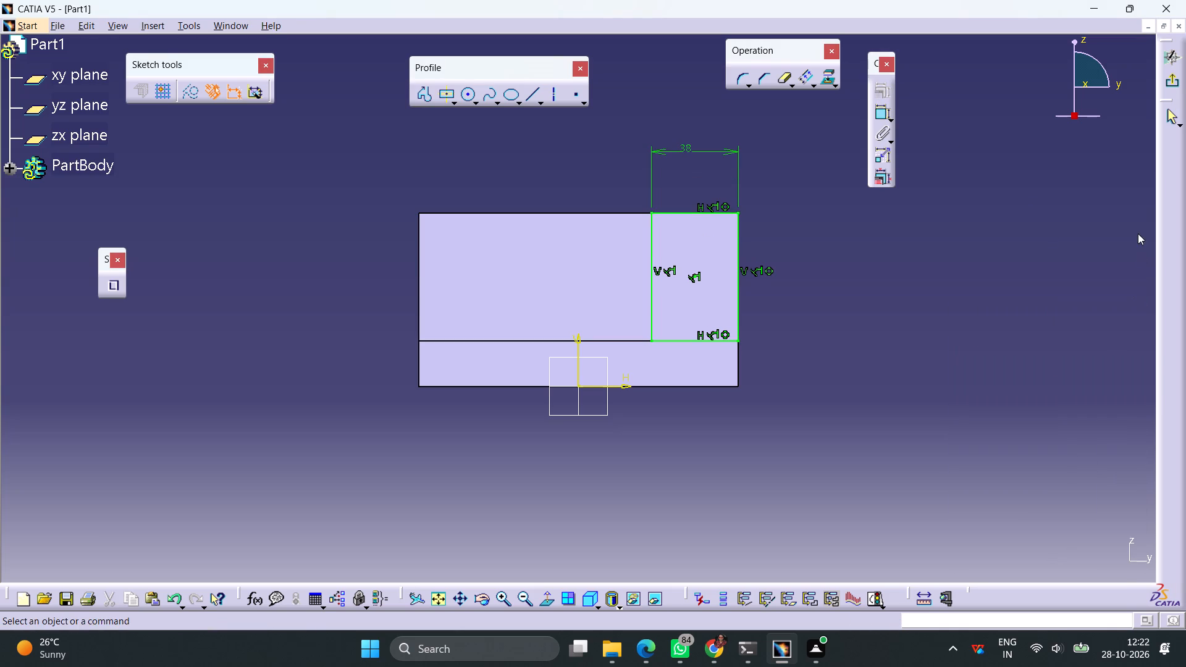
{"action": "left_click", "coordinate": [1166, 86]}
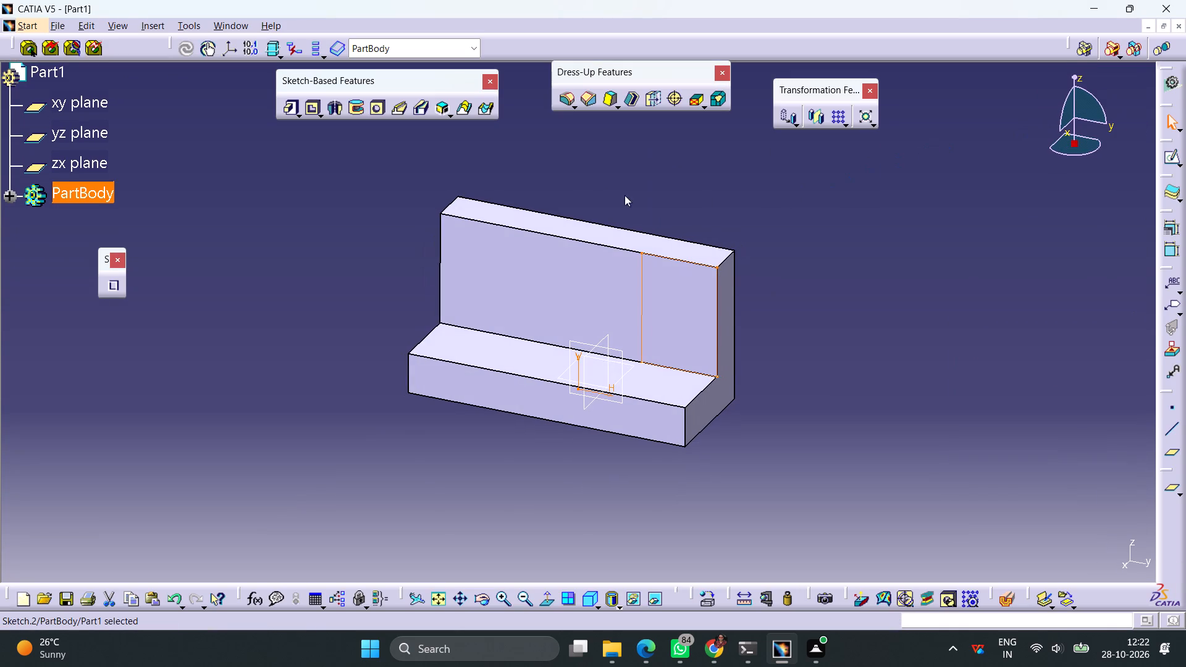
Cut the rectangle into the upright wall as a pocket 6 mm deep.
{"action": "left_click", "coordinate": [312, 104]}
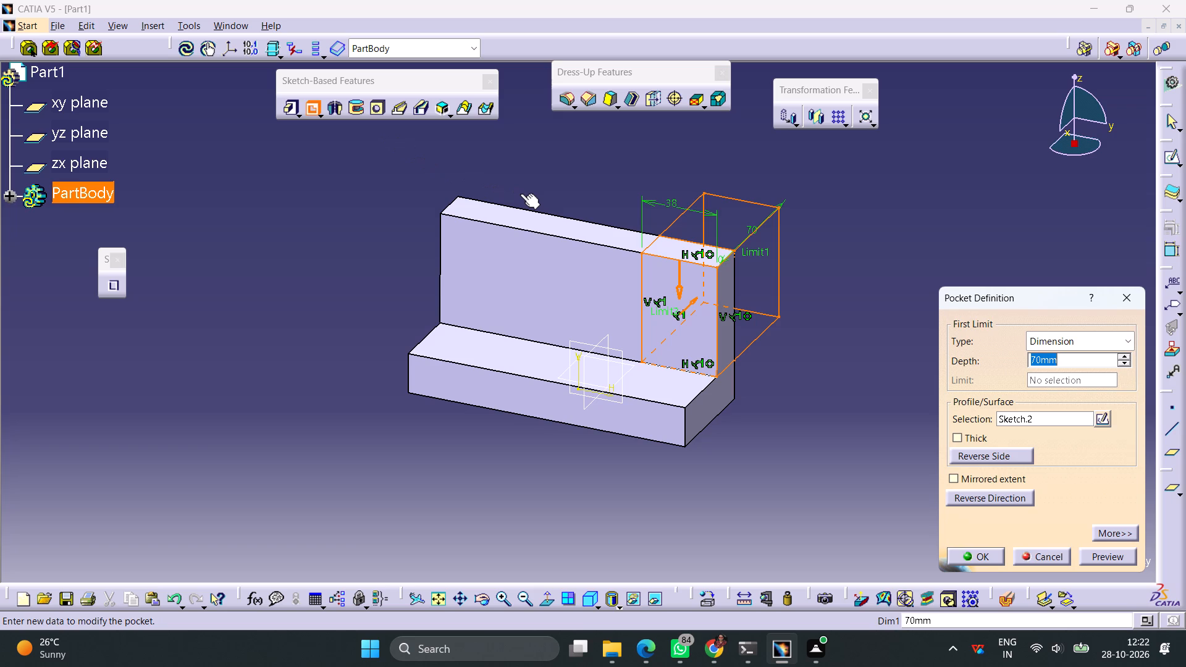
{"action": "key", "text": "6"}
{"action": "key", "text": "Return"}
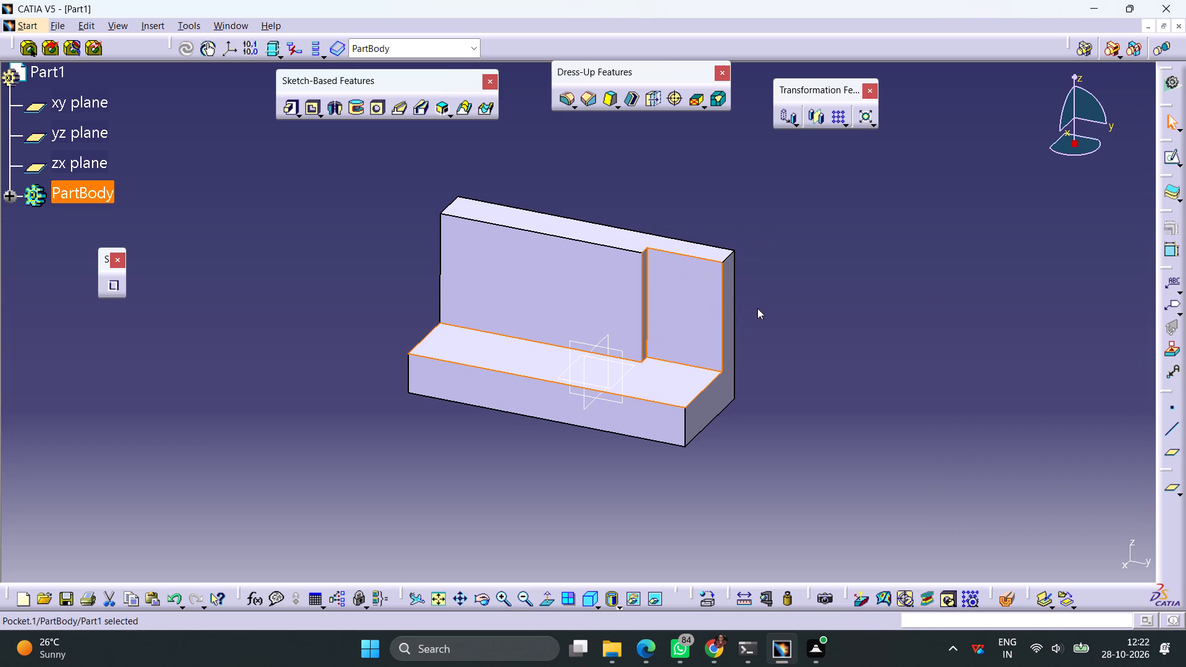
{"action": "left_click", "coordinate": [763, 308]}
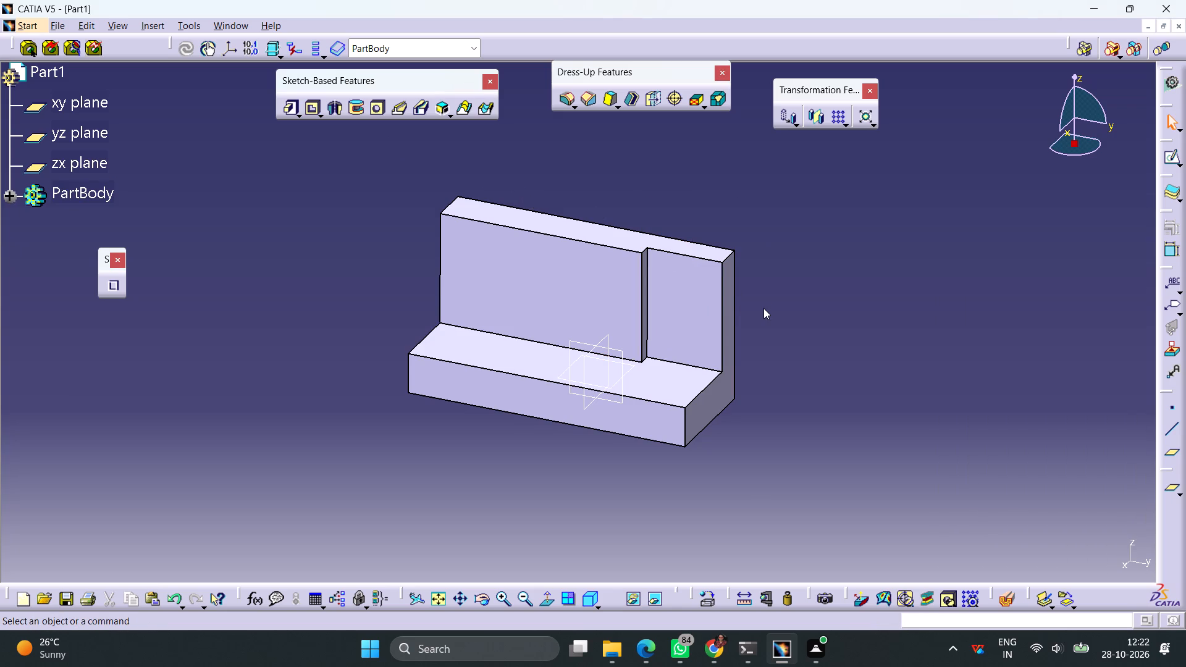
Start a sketch on the pocket's recessed face and draw a centred rectangle about 14 mm wide and 32 mm high on it.
{"action": "left_click", "coordinate": [683, 317]}
{"action": "left_click", "coordinate": [1169, 157]}
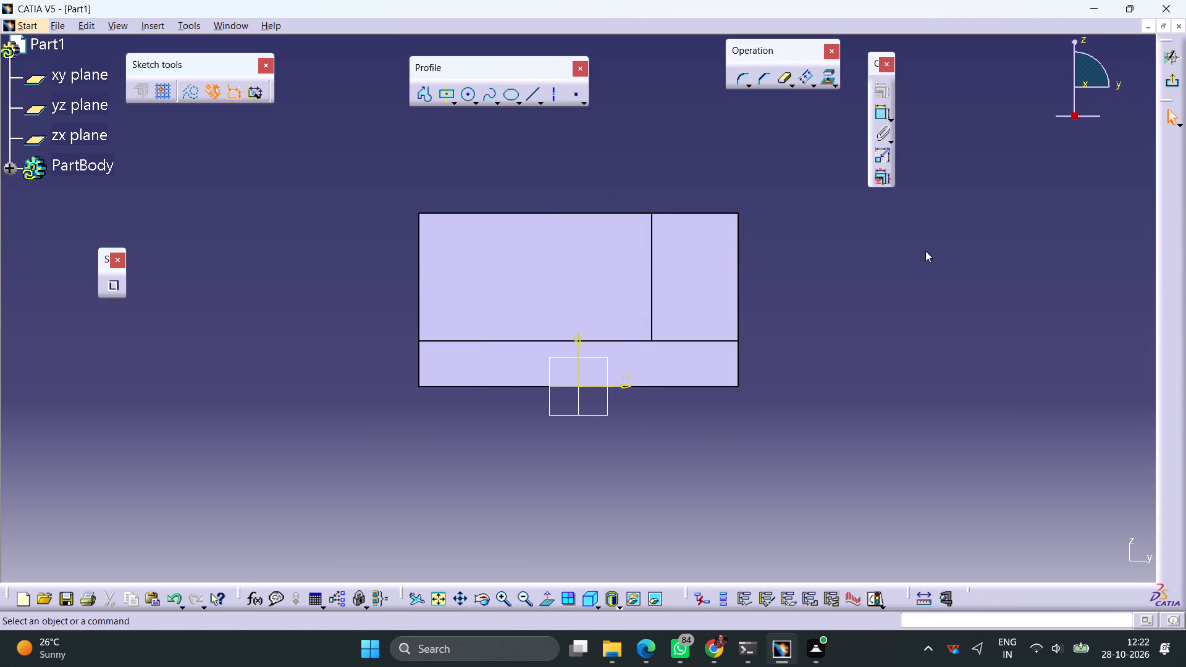
{"action": "left_click", "coordinate": [443, 95]}
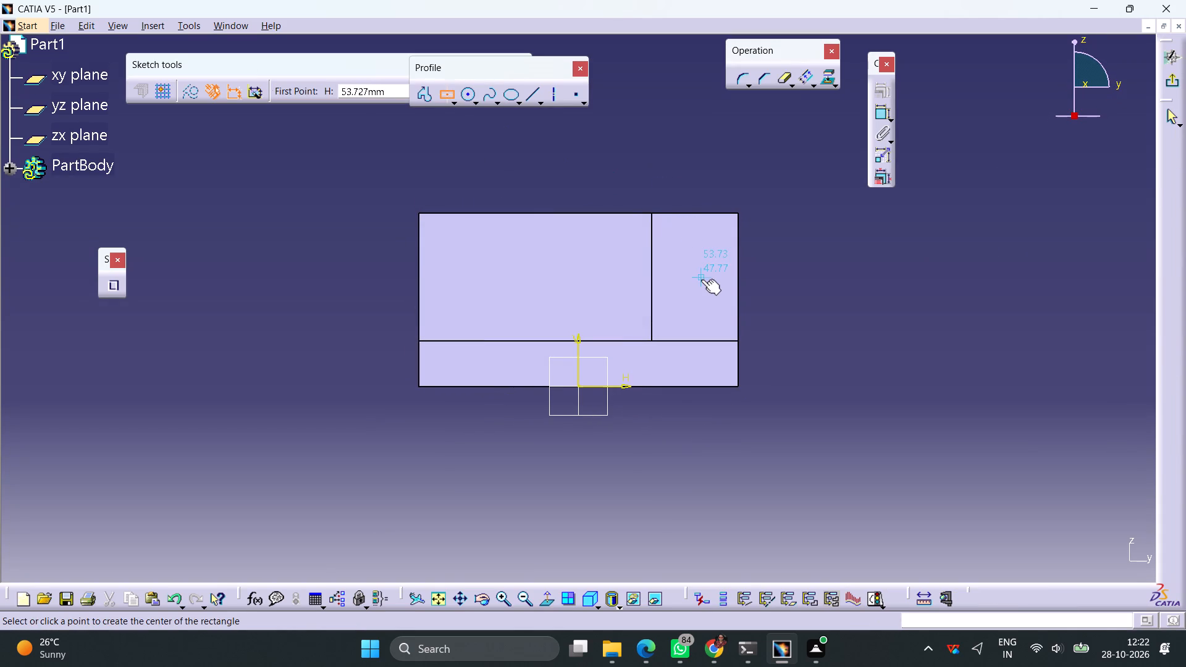
{"action": "left_click", "coordinate": [695, 281]}
{"action": "left_click", "coordinate": [711, 244]}
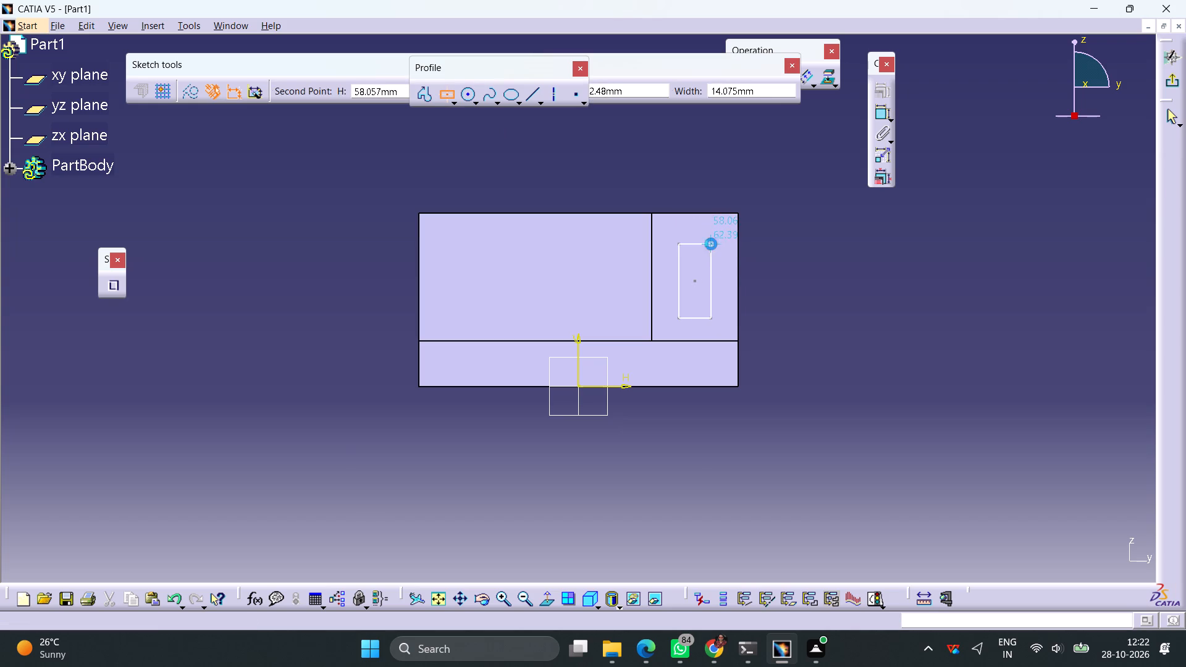
{"action": "left_click", "coordinate": [795, 269]}
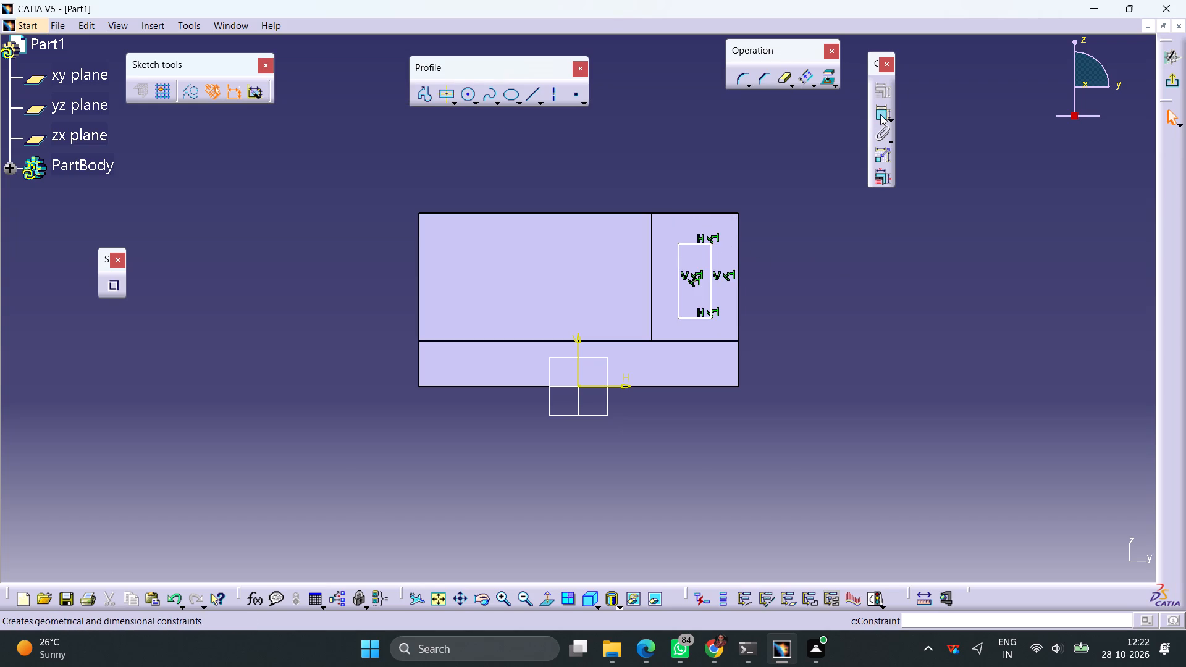
Dimension the height of the rectangle on the recessed face and set it to 30 mm.
{"action": "left_click", "coordinate": [880, 113]}
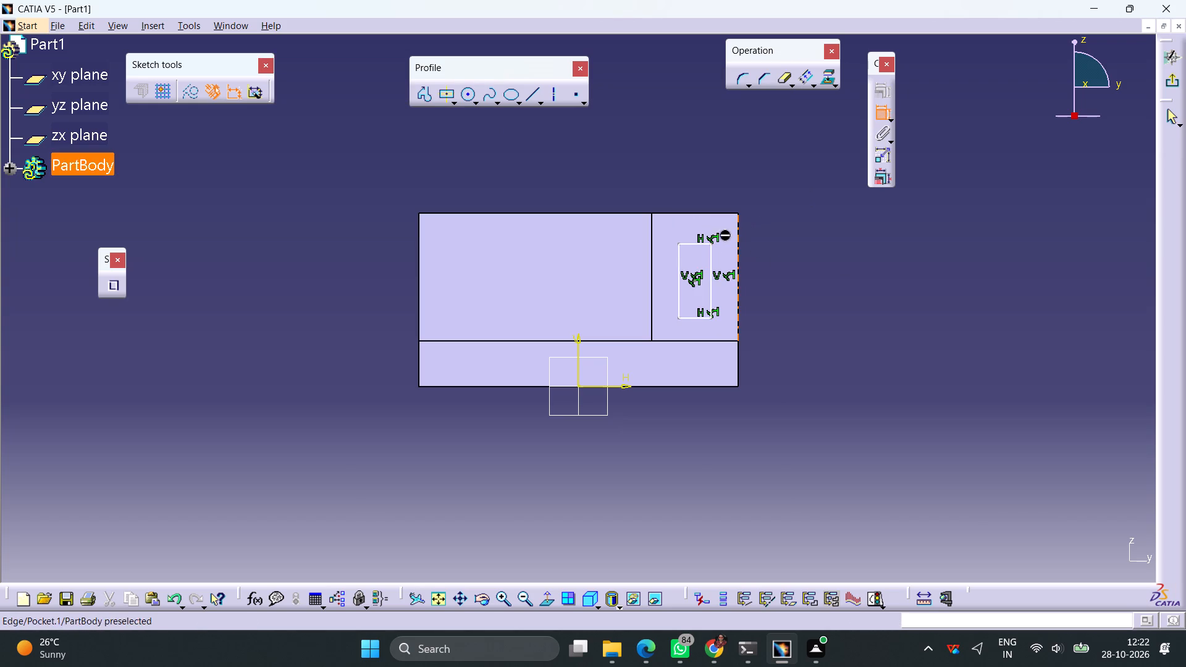
{"action": "left_click", "coordinate": [680, 261]}
{"action": "left_click", "coordinate": [666, 266]}
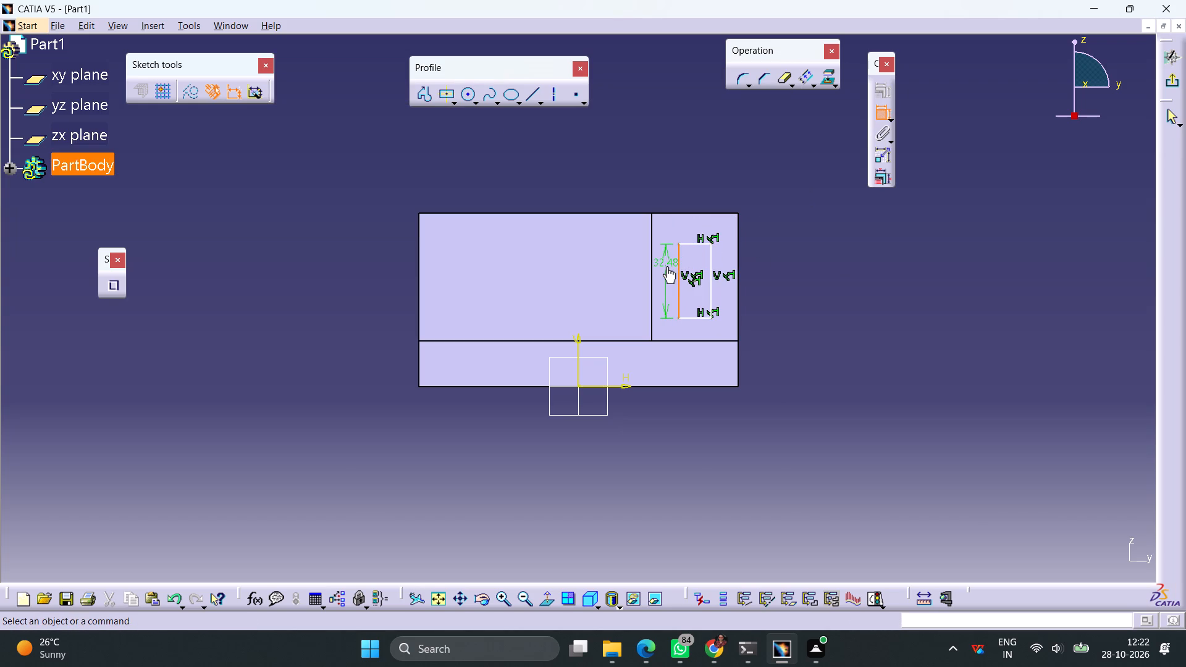
{"action": "double_click", "coordinate": [667, 264]}
{"action": "type", "text": "30"}
{"action": "key", "text": "Return"}
{"action": "left_click", "coordinate": [825, 329]}
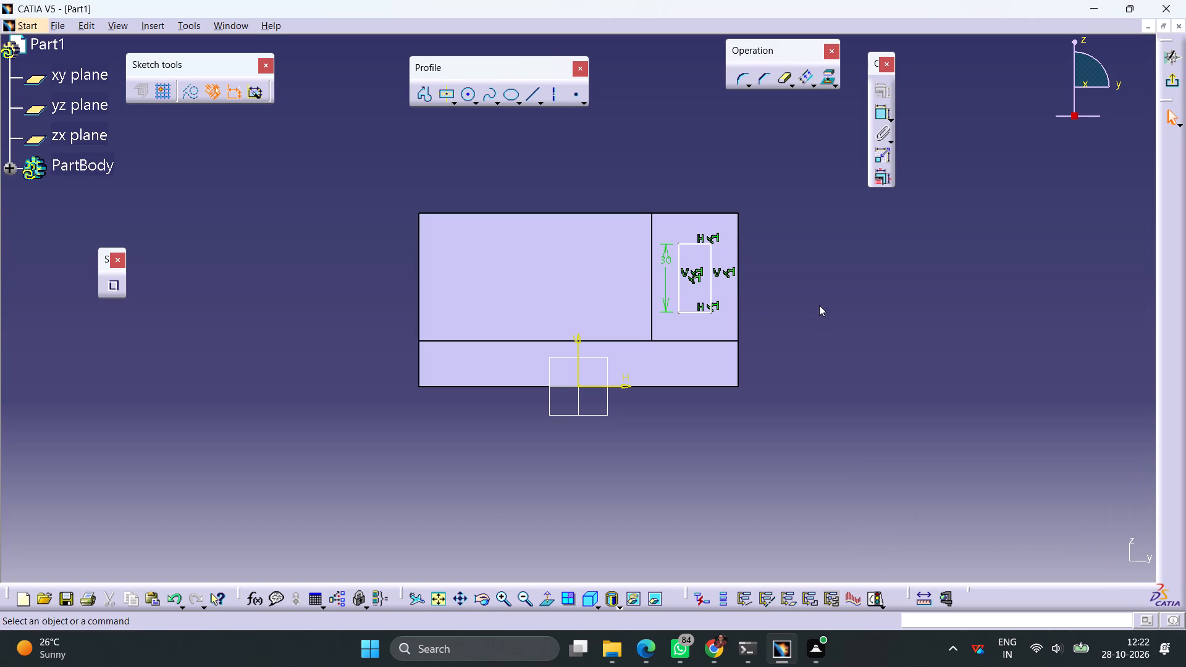
Dimension the rectangle's centre point from the wall's nearest outer vertical edge and set the distance to 19 mm.
{"action": "left_click", "coordinate": [880, 114]}
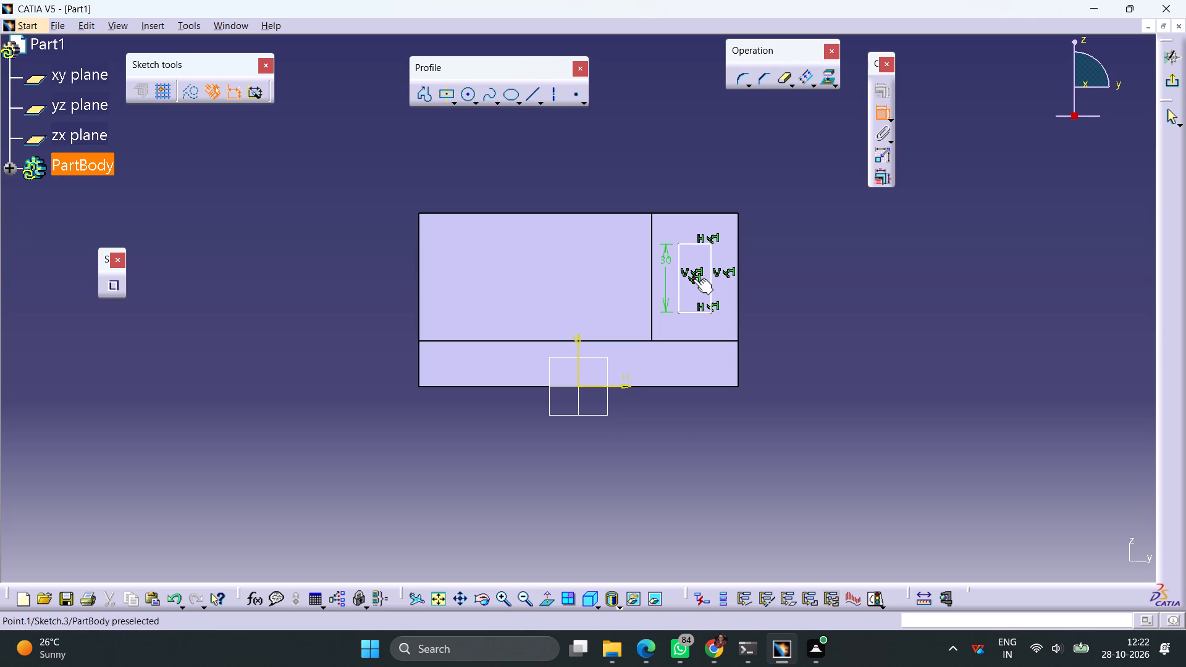
{"action": "left_click", "coordinate": [693, 277]}
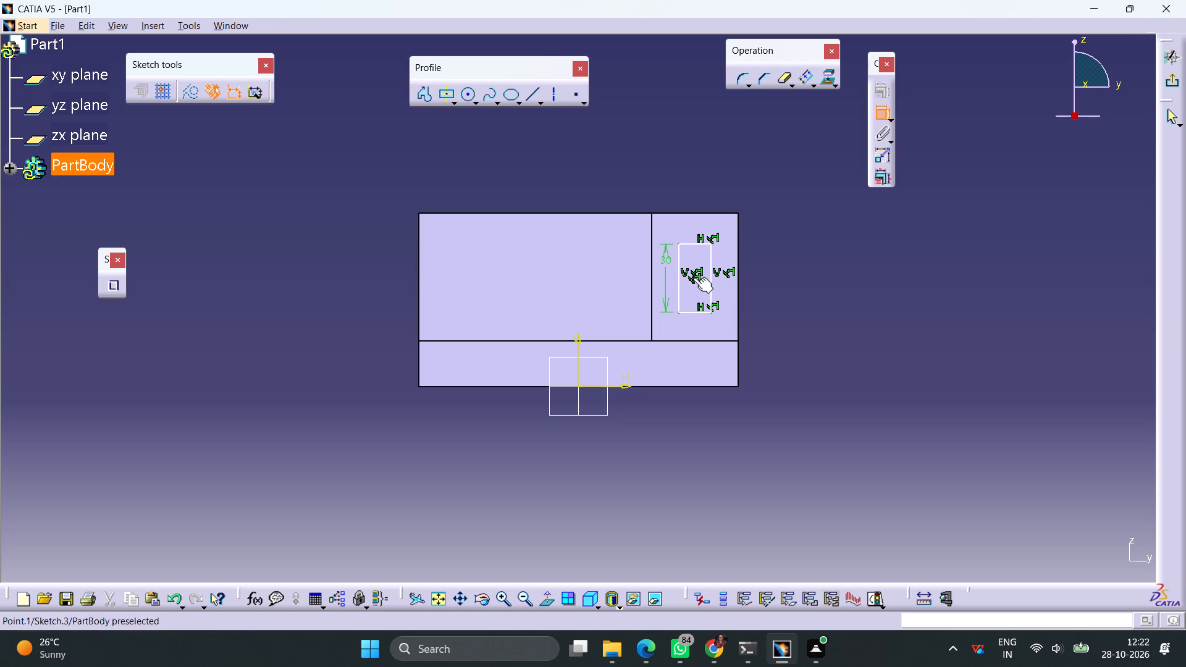
{"action": "left_click", "coordinate": [738, 282]}
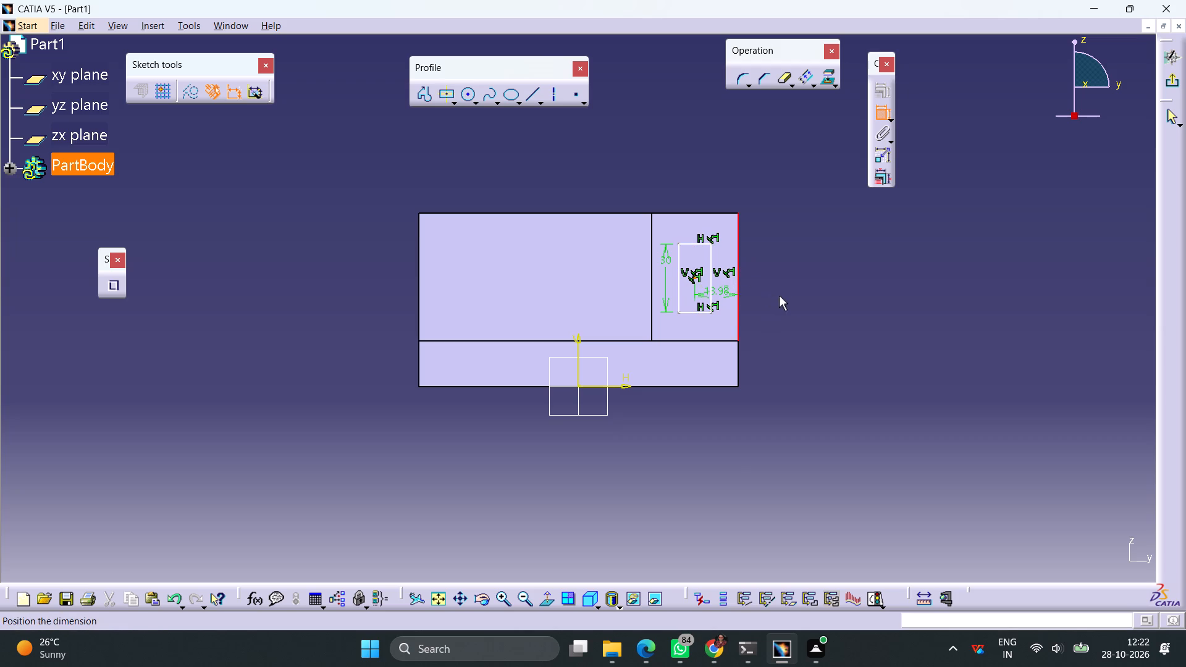
{"action": "left_click", "coordinate": [787, 296]}
{"action": "double_click", "coordinate": [717, 294]}
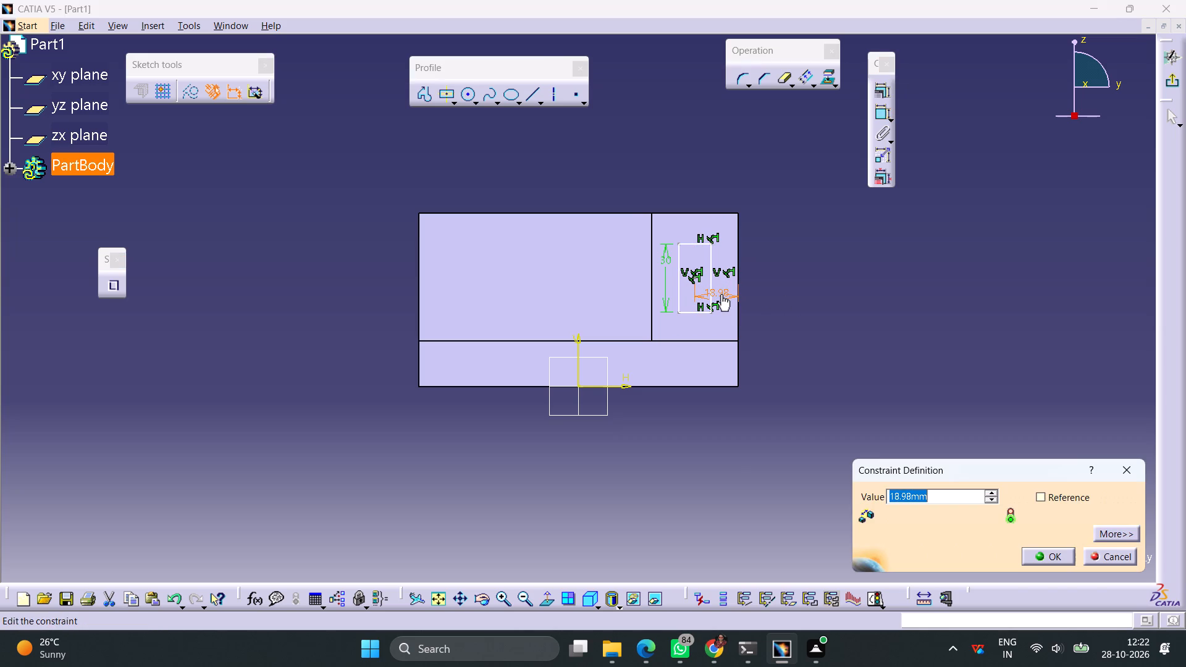
{"action": "type", "text": "19"}
{"action": "key", "text": "Return"}
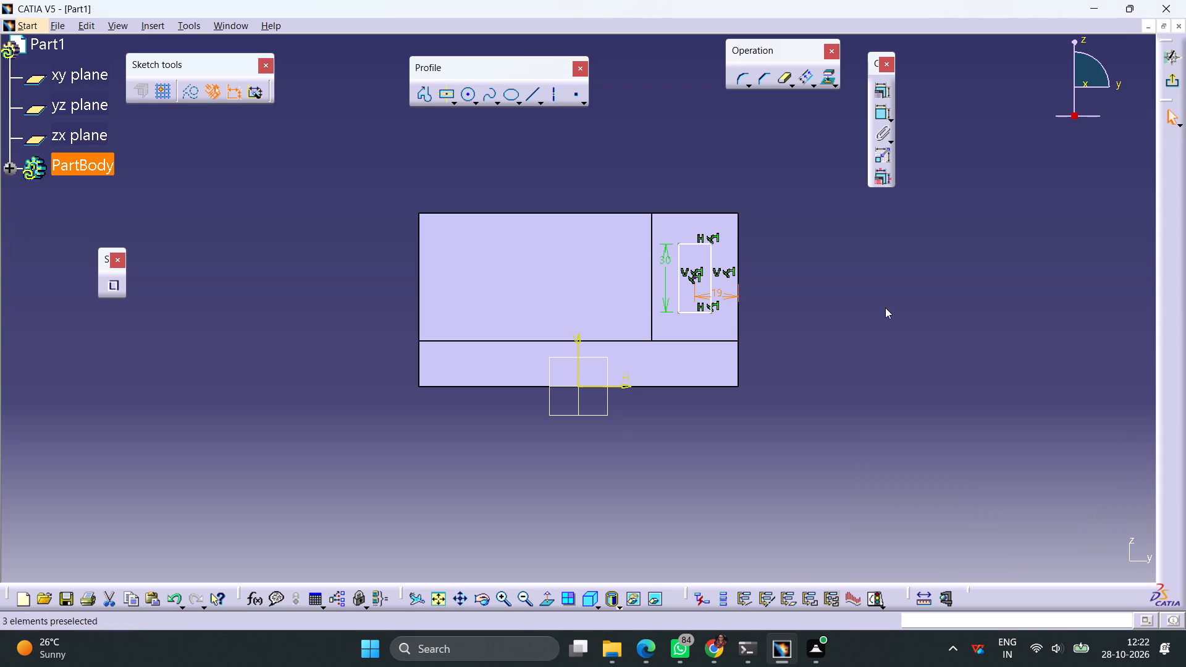
{"action": "left_click", "coordinate": [898, 308]}
Dimension the rectangle's top side from the wall's top edge and set the distance to 12 mm.
{"action": "left_click", "coordinate": [883, 115]}
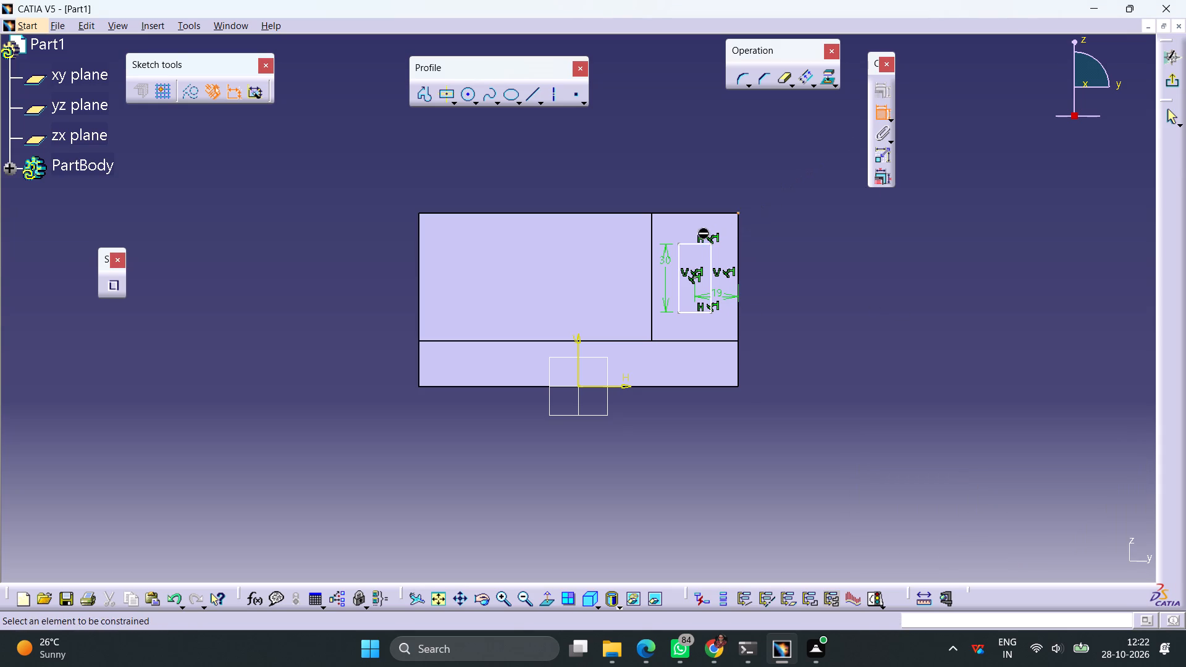
{"action": "left_click", "coordinate": [693, 245]}
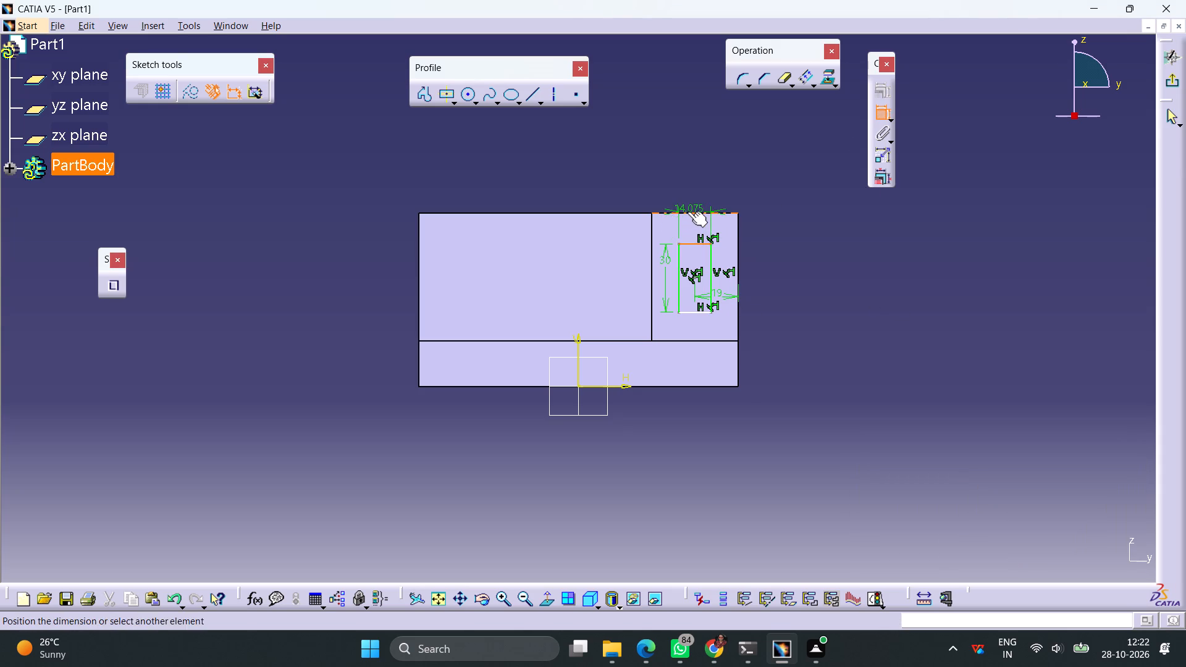
{"action": "left_click", "coordinate": [688, 211]}
{"action": "left_click", "coordinate": [789, 238]}
{"action": "double_click", "coordinate": [795, 233]}
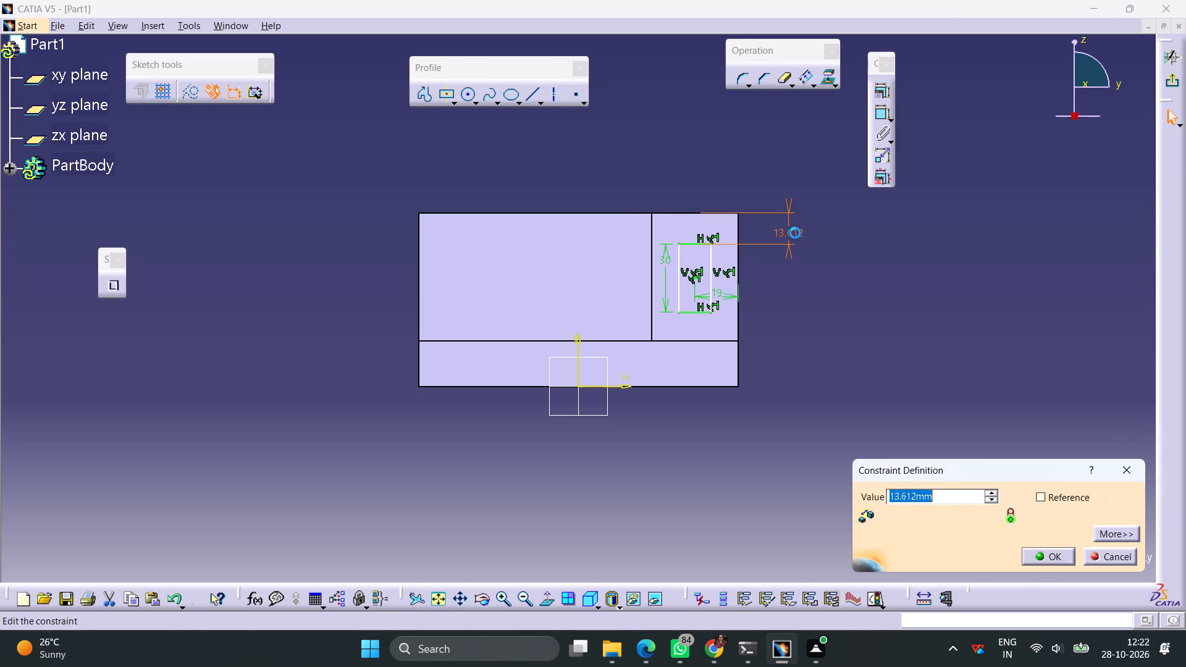
{"action": "type", "text": "12"}
{"action": "key", "text": "Return"}
{"action": "left_click", "coordinate": [808, 315]}
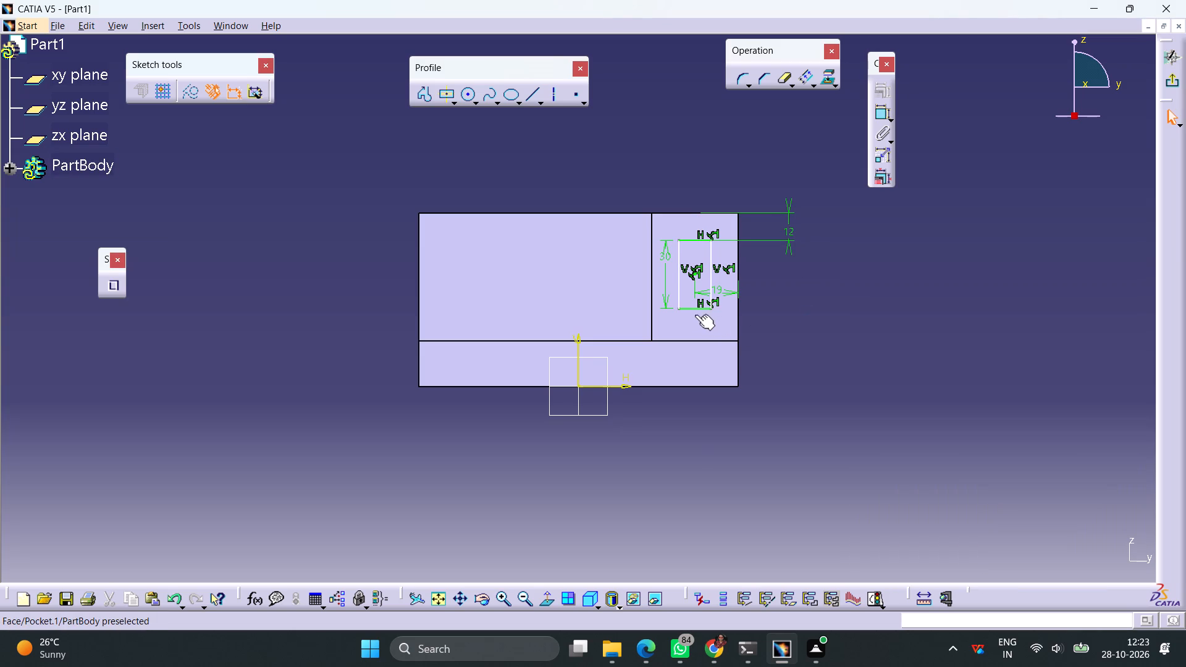
Dimension the rectangle's width on its bottom side and set it to 12 mm.
{"action": "left_click_drag", "start_coordinate": [696, 308], "coordinate": [692, 316]}
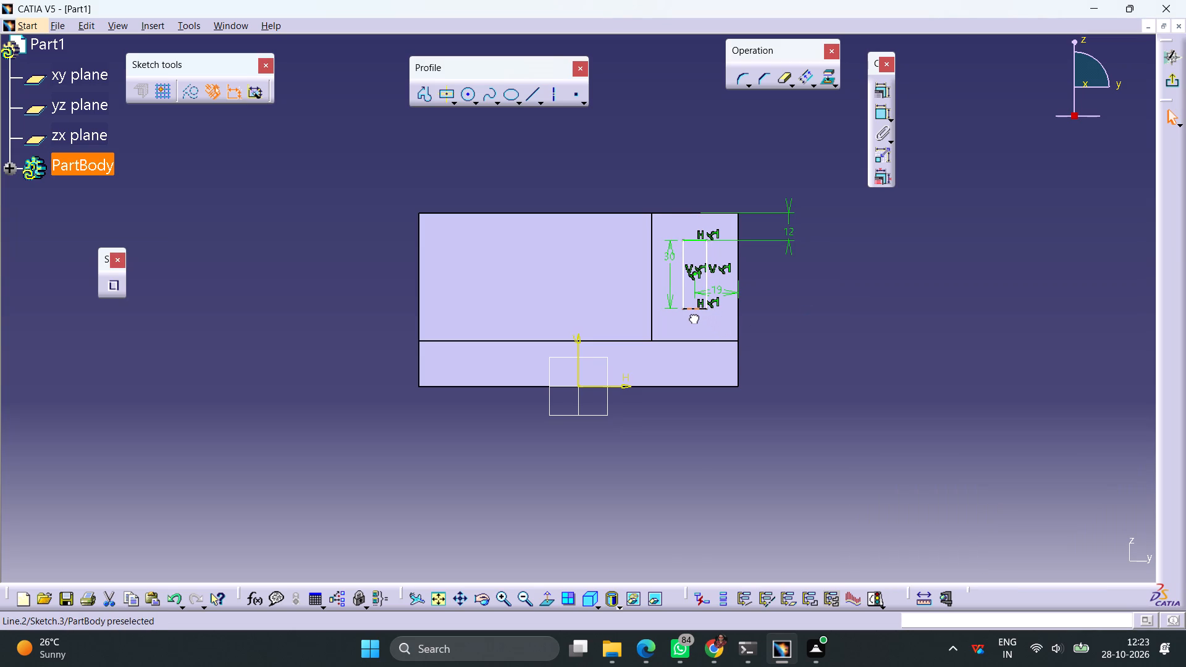
{"action": "left_click_drag", "start_coordinate": [692, 316], "coordinate": [697, 316]}
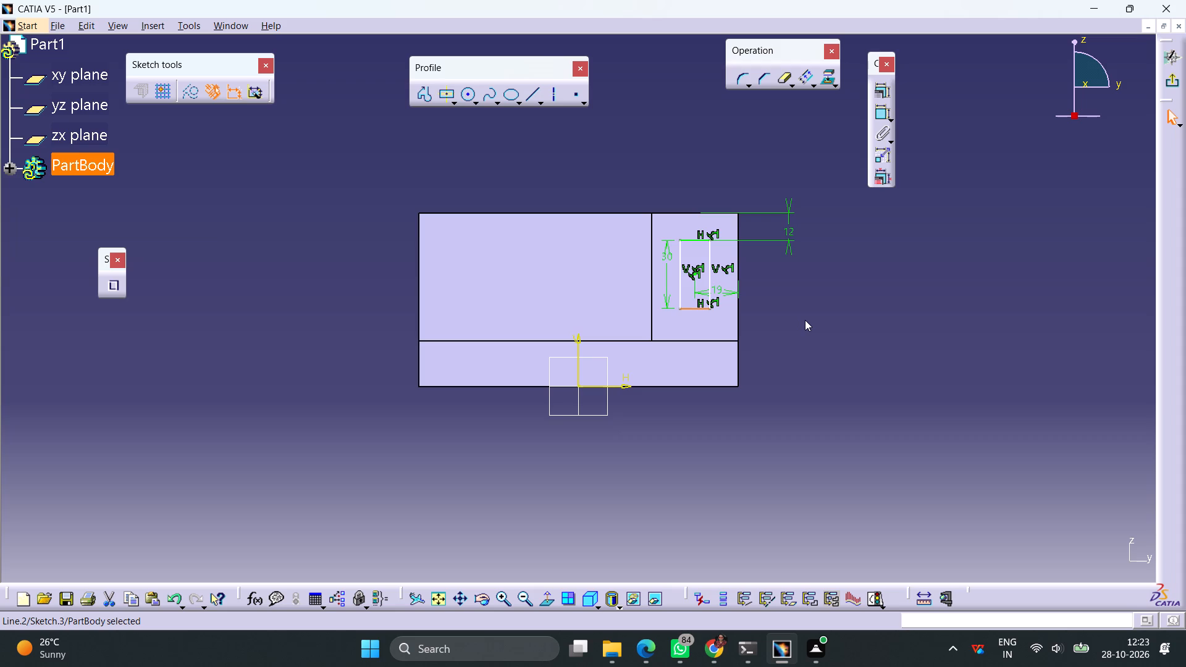
{"action": "left_click", "coordinate": [880, 115]}
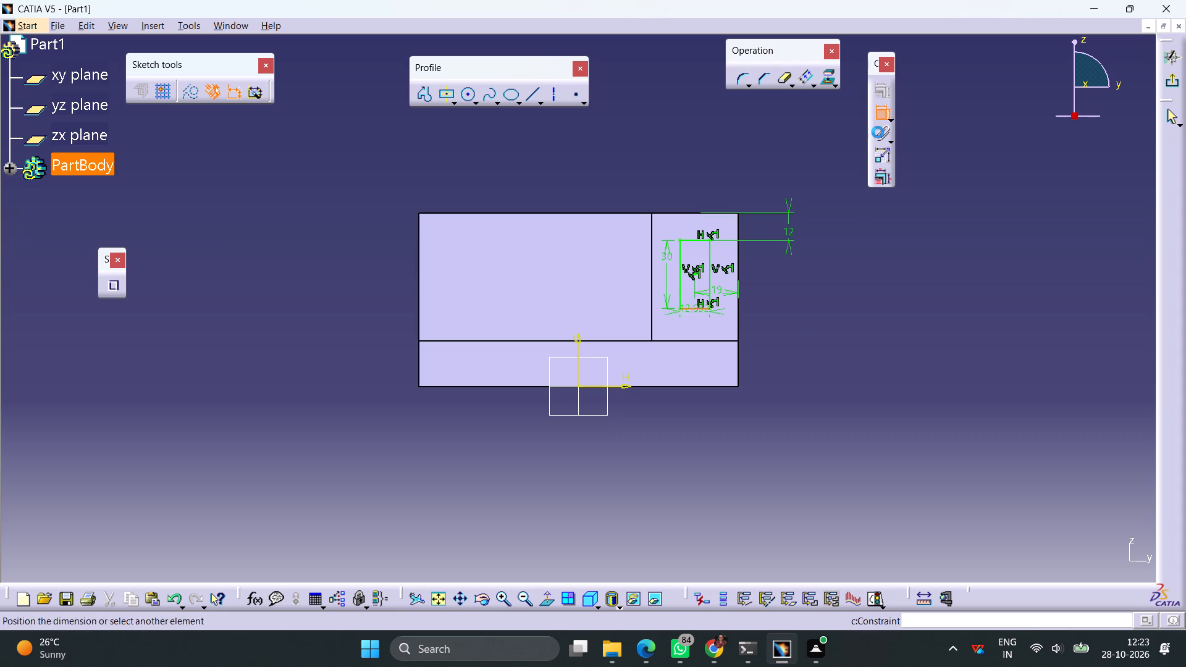
{"action": "left_click", "coordinate": [844, 329]}
{"action": "double_click", "coordinate": [848, 327]}
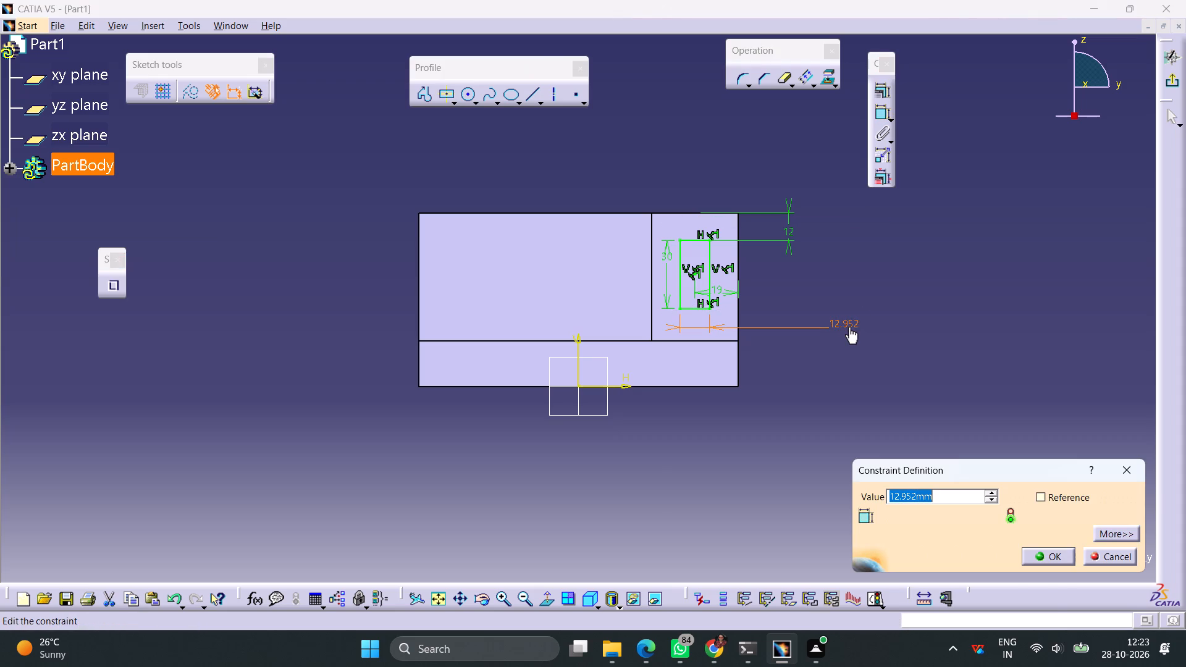
{"action": "type", "text": "12"}
{"action": "key", "text": "Return"}
{"action": "left_click", "coordinate": [817, 262]}
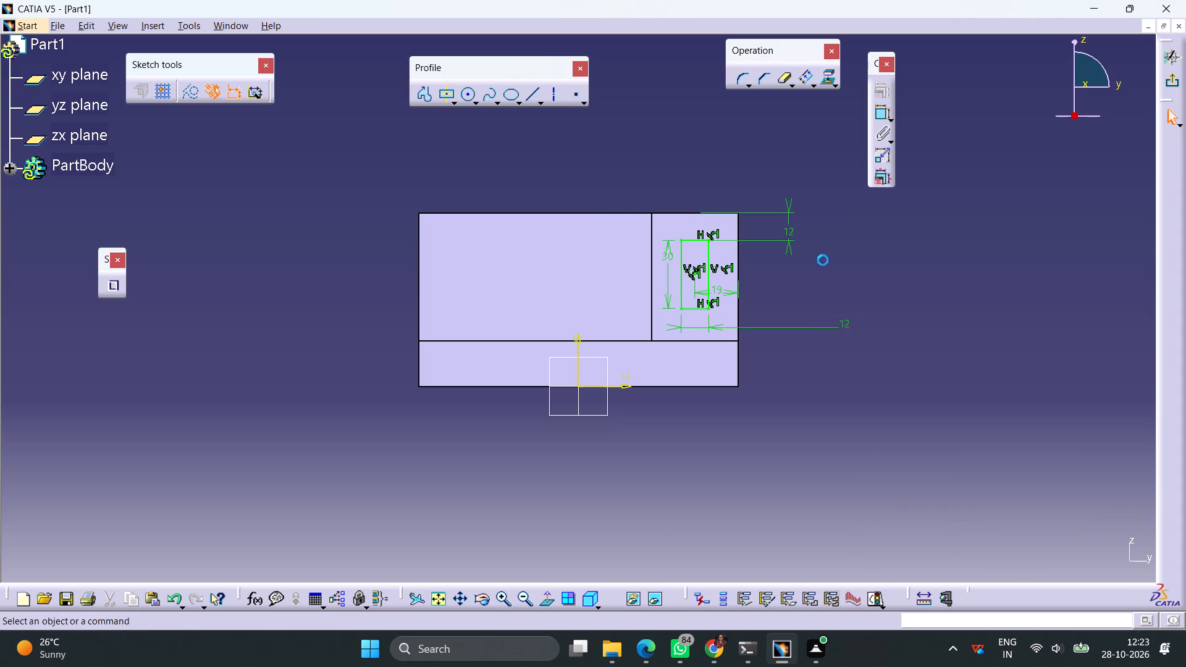
Draw a three-point arc between the rectangle's two upper corners, bulging upward as a rounded end.
{"action": "left_click", "coordinate": [474, 99]}
{"action": "left_click", "coordinate": [602, 119]}
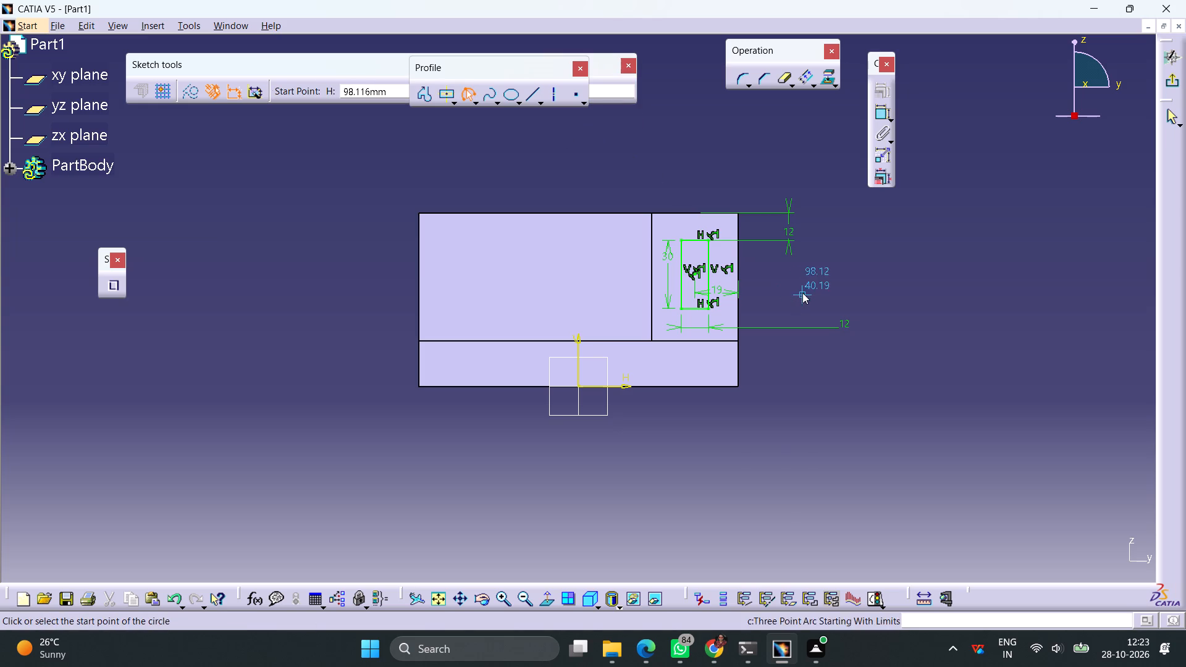
{"action": "middle_click_drag", "start_coordinate": [802, 293], "coordinate": [810, 251], "text": "ctrl"}
{"action": "middle_click_drag", "start_coordinate": [860, 259], "coordinate": [746, 374]}
{"action": "middle_click_drag", "start_coordinate": [774, 409], "coordinate": [781, 392], "text": "ctrl"}
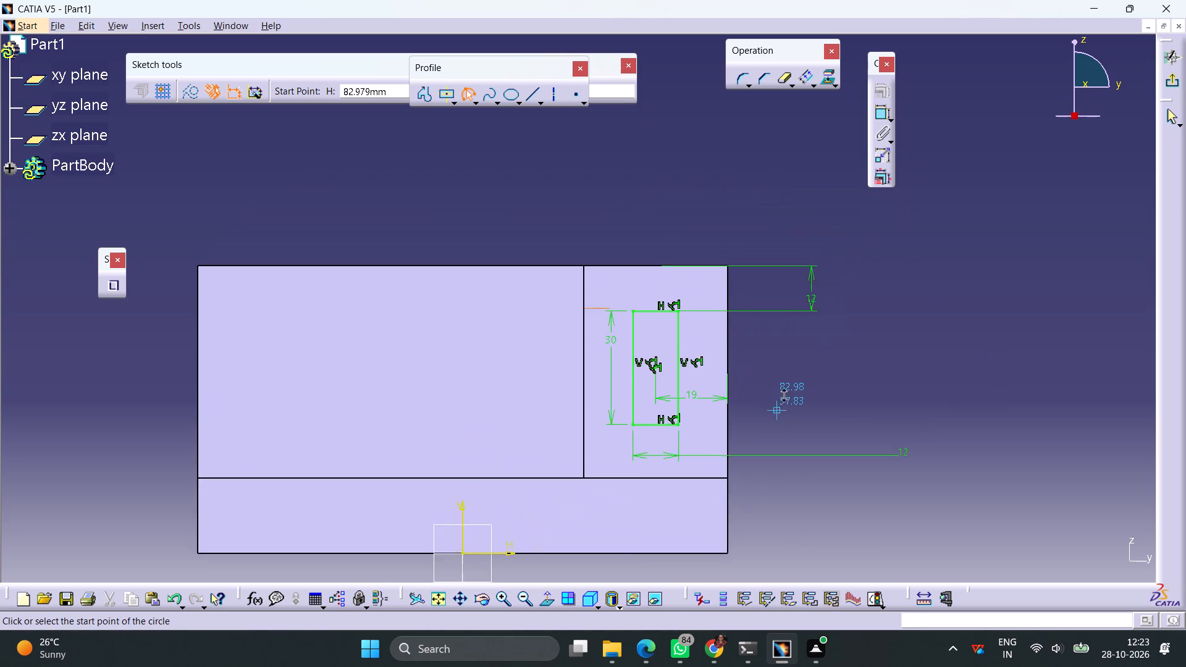
{"action": "middle_click_drag", "start_coordinate": [781, 392], "coordinate": [793, 343], "text": "ctrl"}
{"action": "left_click", "coordinate": [687, 314]}
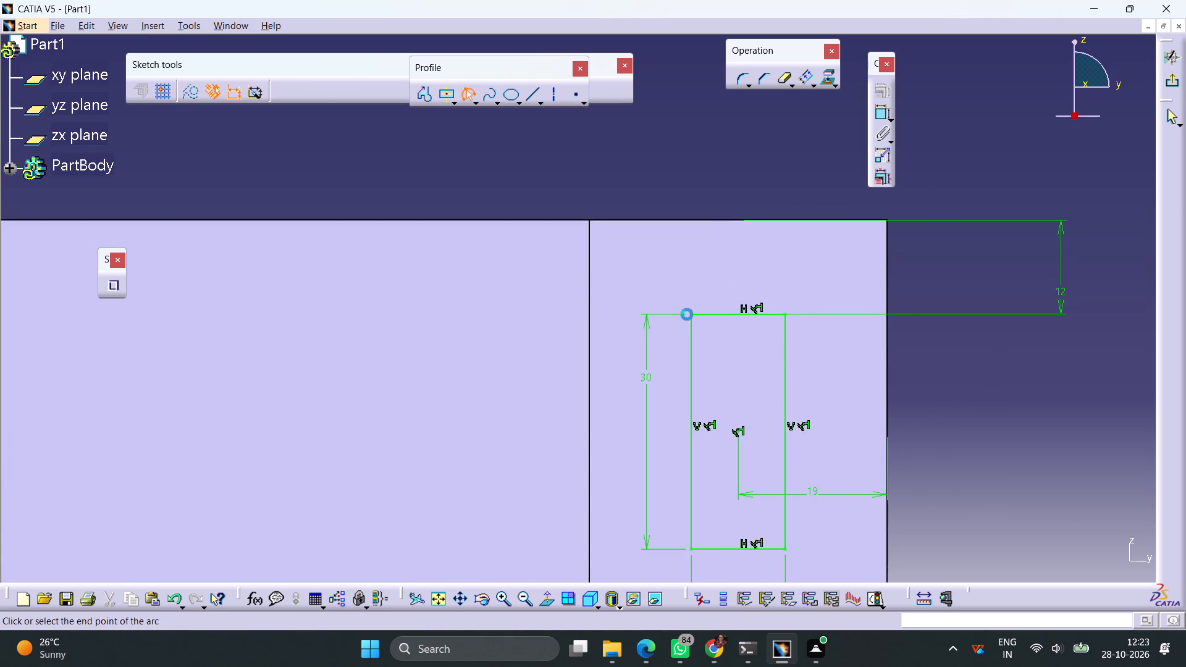
{"action": "left_click", "coordinate": [786, 313]}
{"action": "left_click", "coordinate": [779, 282]}
{"action": "middle_click_drag", "start_coordinate": [812, 278], "coordinate": [812, 289], "text": "ctrl"}
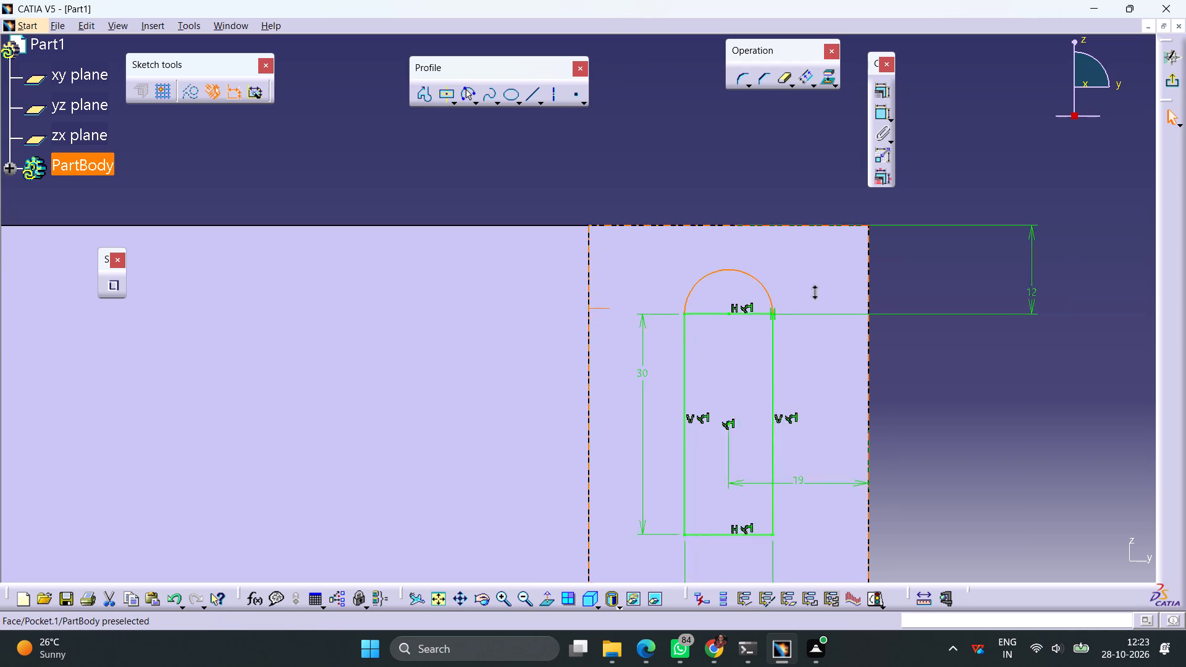
{"action": "middle_click_drag", "start_coordinate": [812, 289], "coordinate": [809, 322], "text": "ctrl"}
{"action": "left_click", "coordinate": [817, 370]}
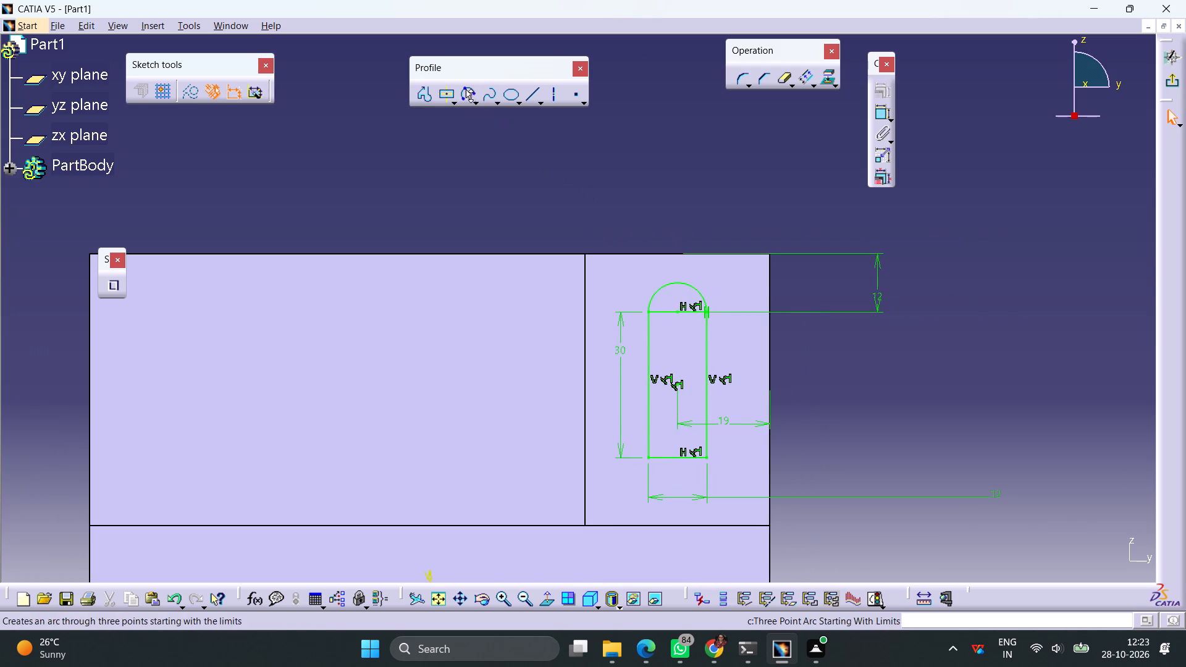
Draw a matching three-point arc between the rectangle's two lower corners, bulging downward.
{"action": "left_click", "coordinate": [466, 94]}
{"action": "middle_click_drag", "start_coordinate": [762, 373], "coordinate": [742, 243]}
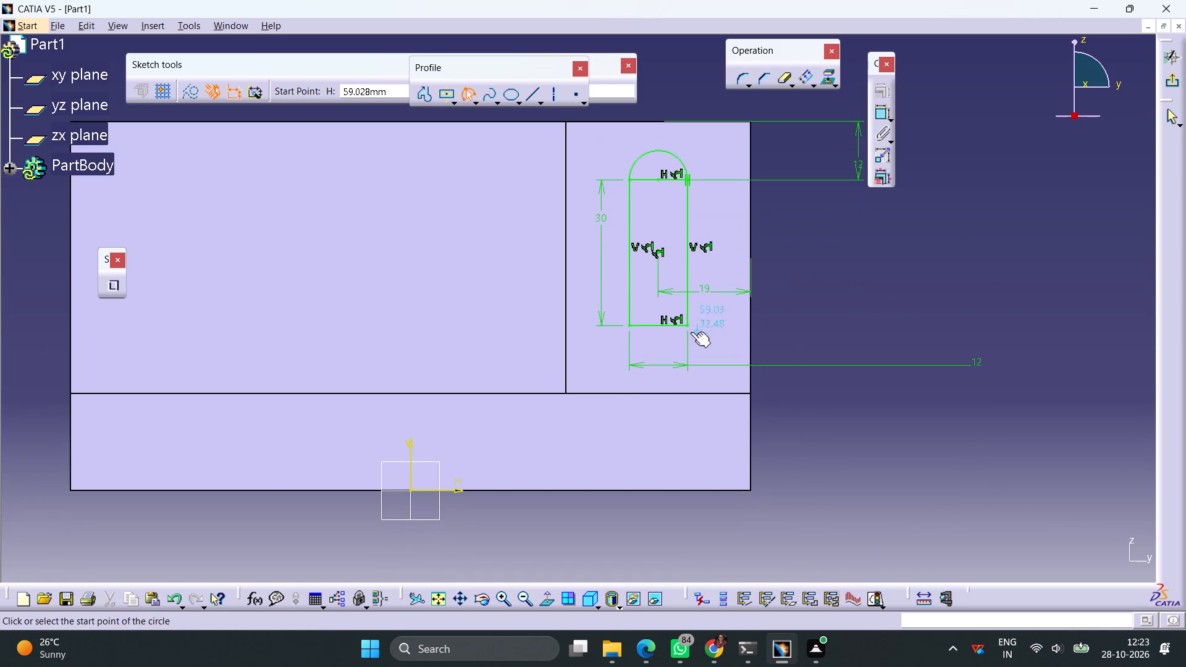
{"action": "left_click", "coordinate": [629, 324]}
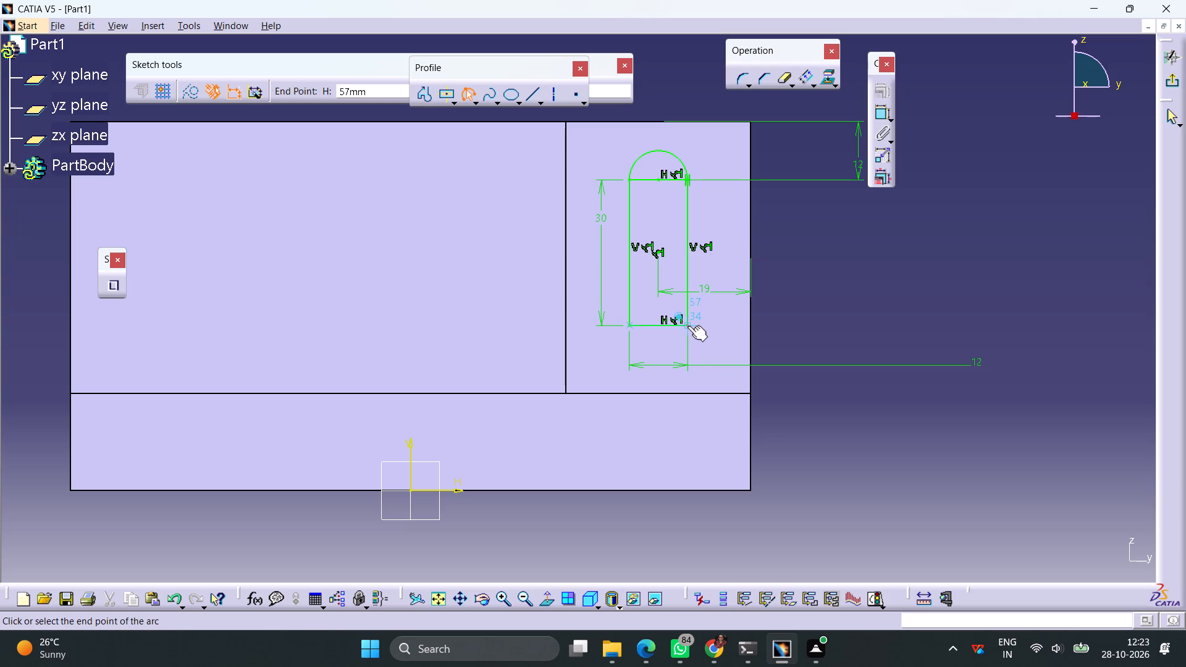
{"action": "left_click", "coordinate": [688, 325]}
{"action": "left_click", "coordinate": [670, 354]}
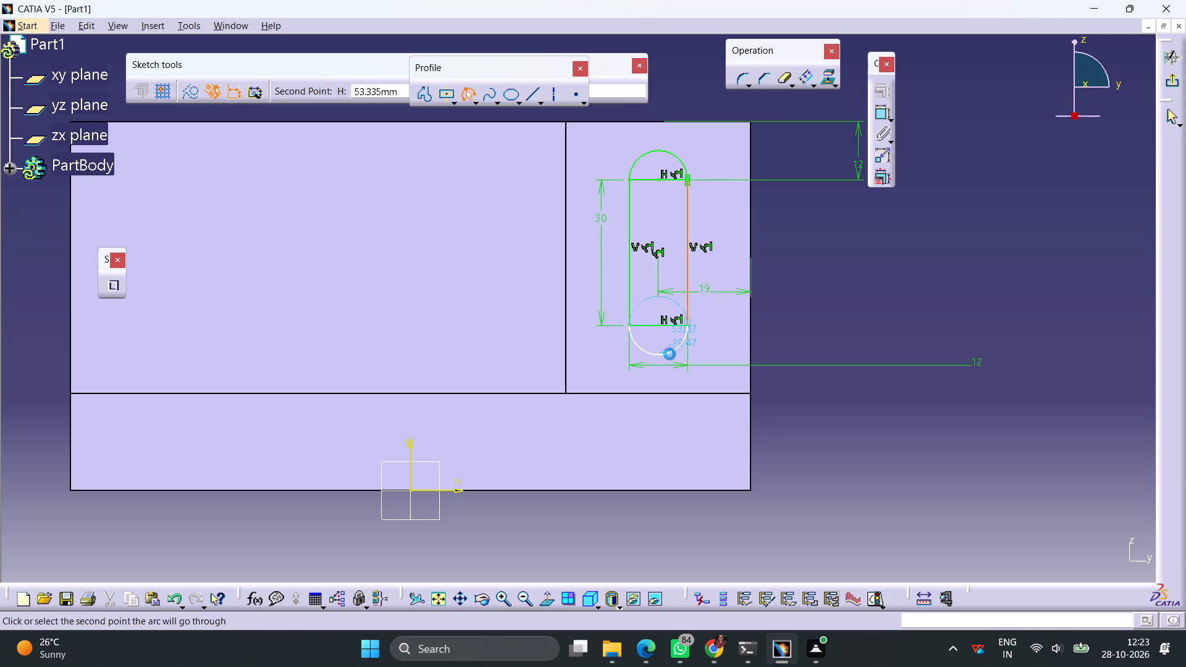
{"action": "left_click", "coordinate": [772, 338]}
Remove the rectangle's top and bottom sides with Quick Trim to leave a single slot outline.
{"action": "left_click", "coordinate": [783, 77]}
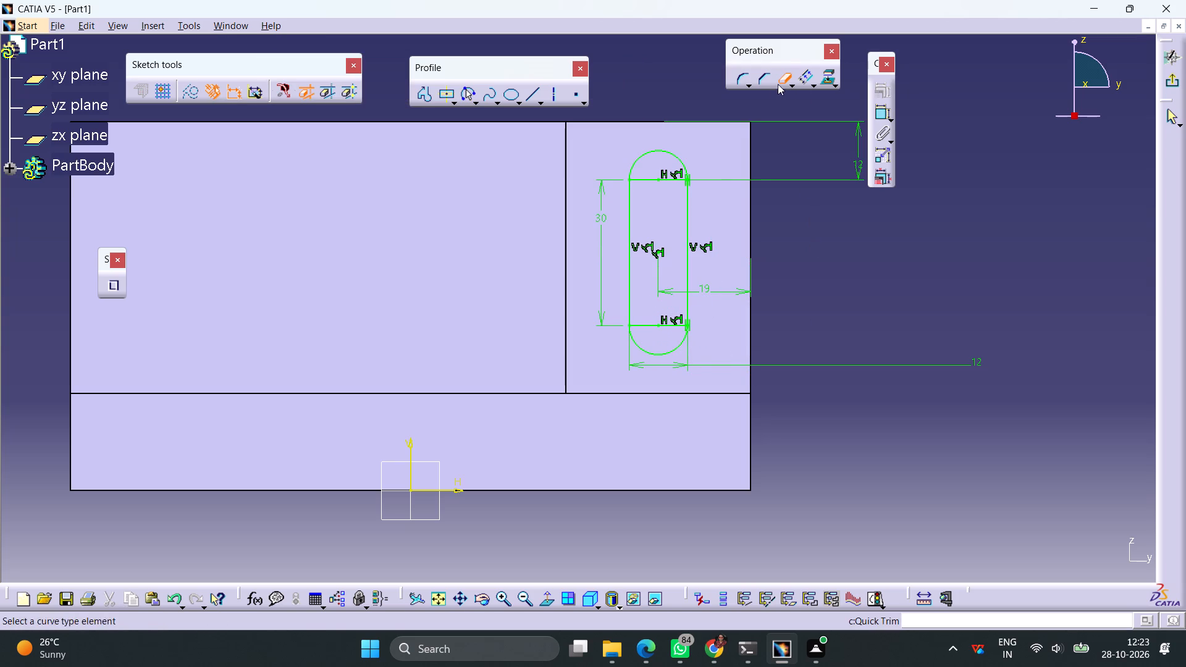
{"action": "left_click", "coordinate": [646, 182]}
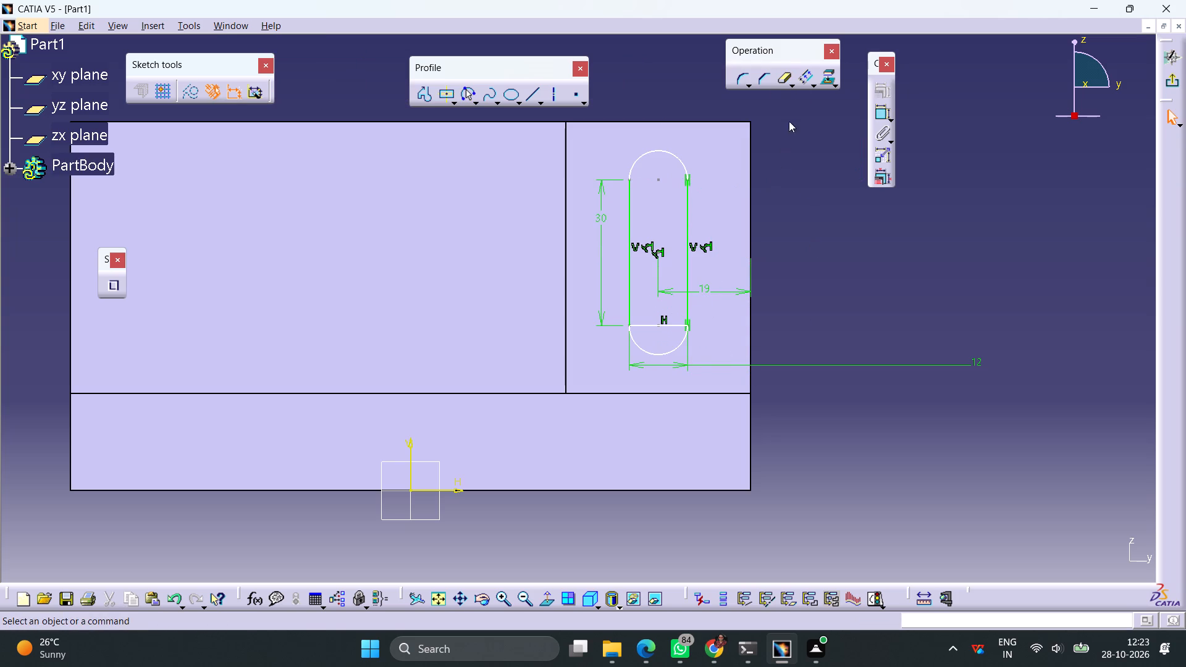
{"action": "left_click", "coordinate": [784, 84]}
{"action": "left_click", "coordinate": [647, 325]}
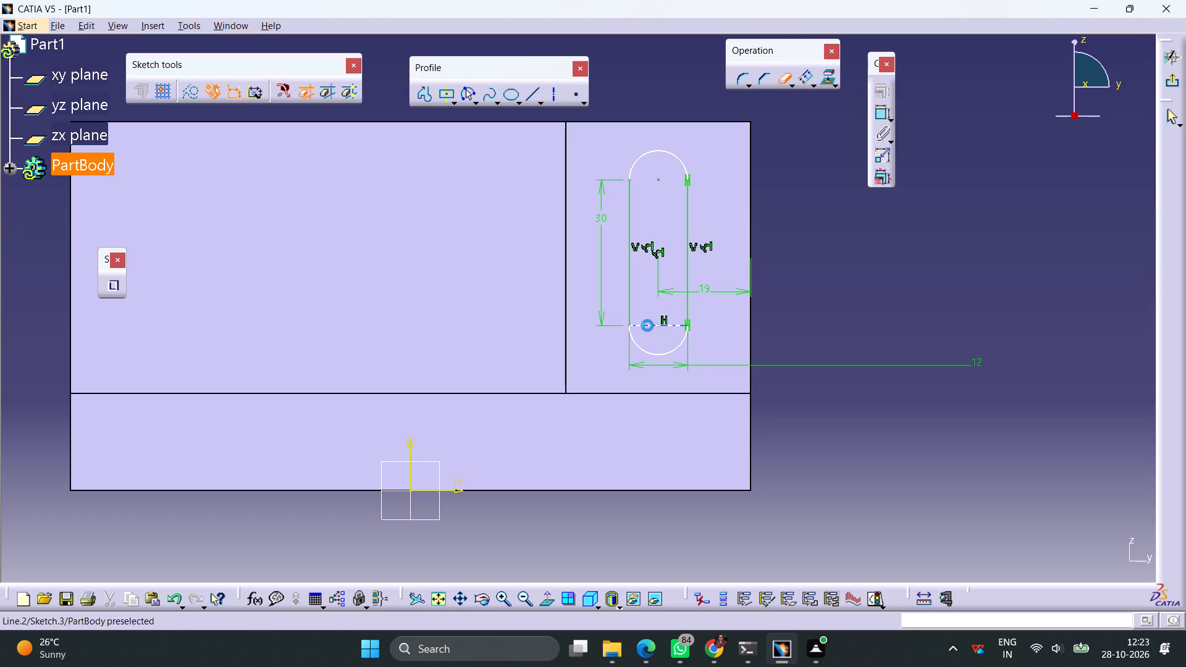
{"action": "left_click", "coordinate": [627, 351]}
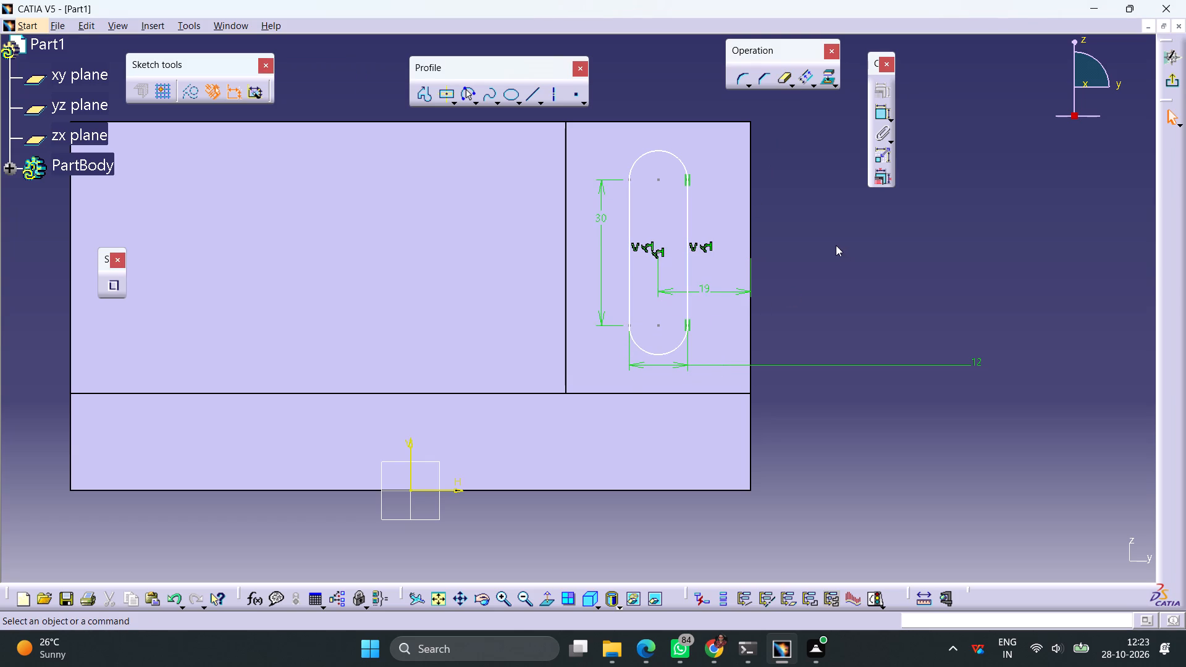
Exit the sketch and cut the slot profile through the wall as a pocket with the Up to next limit.
{"action": "left_click", "coordinate": [1166, 90]}
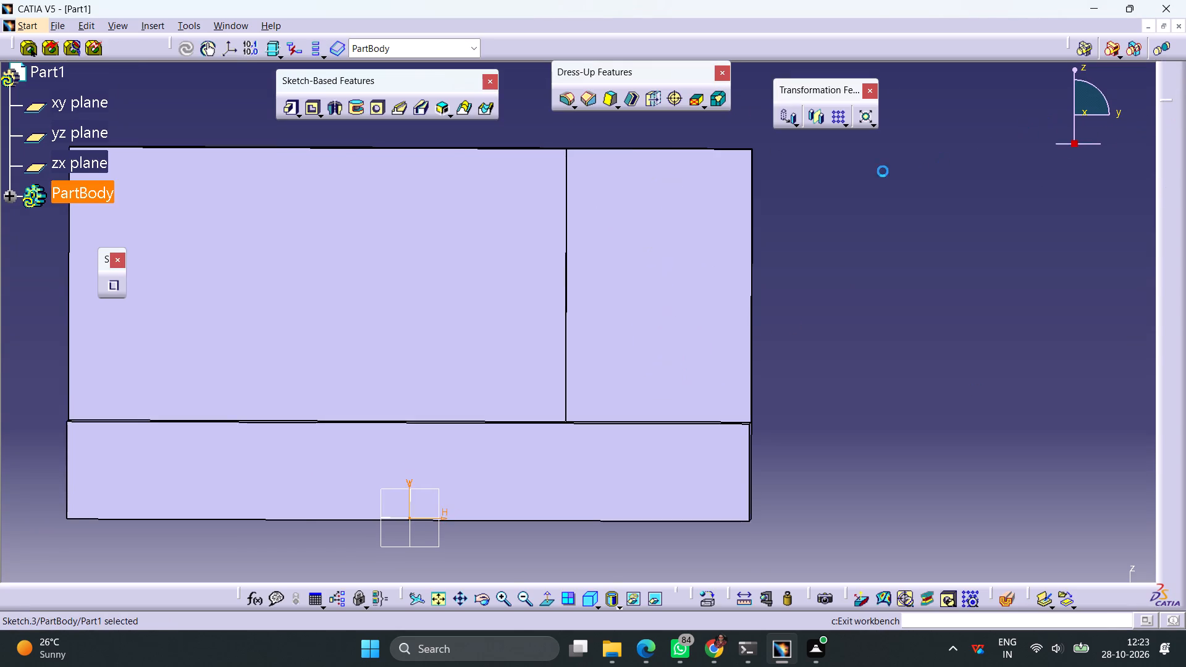
{"action": "left_click", "coordinate": [308, 112]}
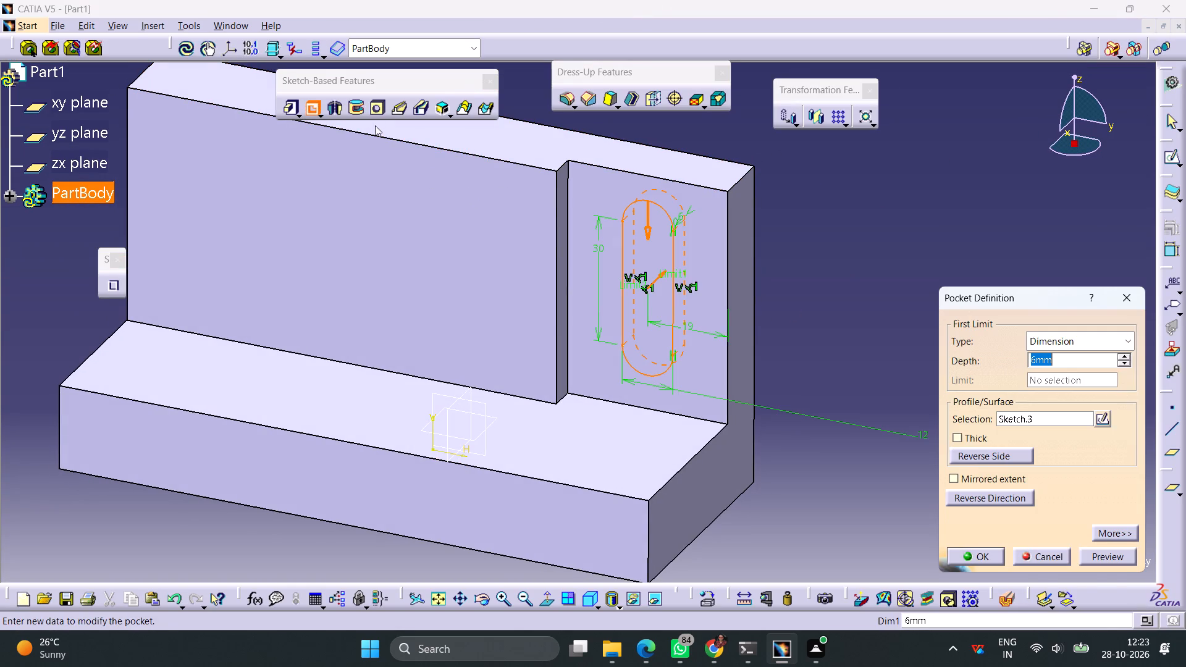
{"action": "left_click", "coordinate": [1124, 340]}
{"action": "left_click", "coordinate": [1072, 371]}
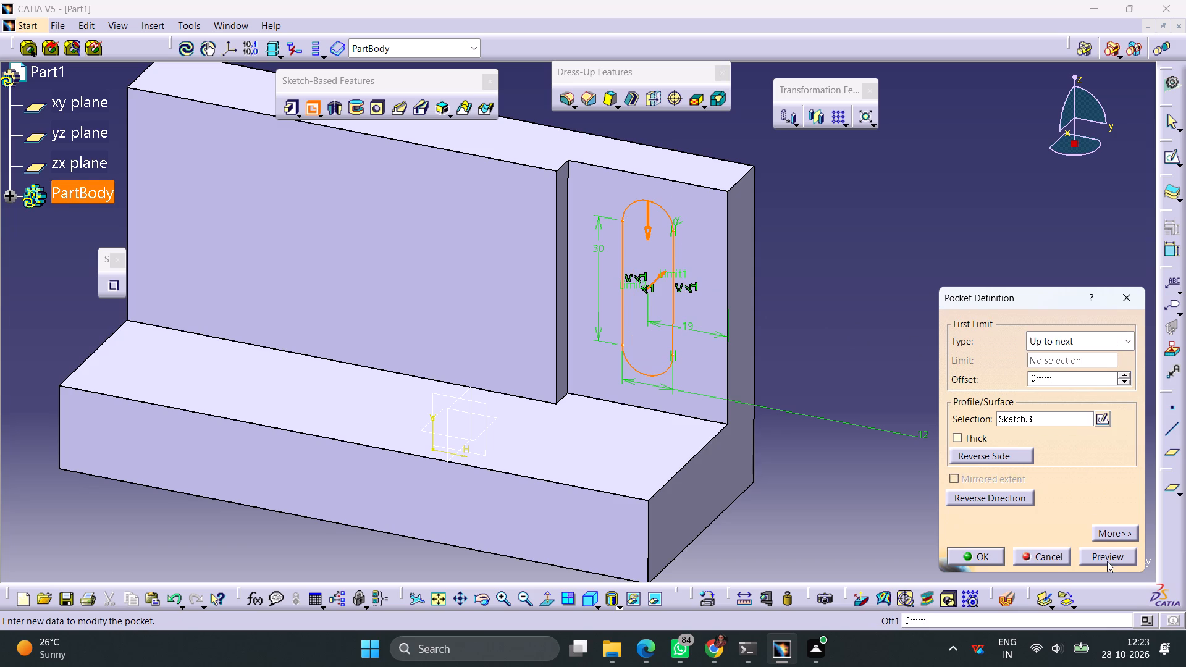
{"action": "left_click", "coordinate": [1107, 561]}
{"action": "left_click", "coordinate": [982, 557]}
{"action": "left_click", "coordinate": [933, 417]}
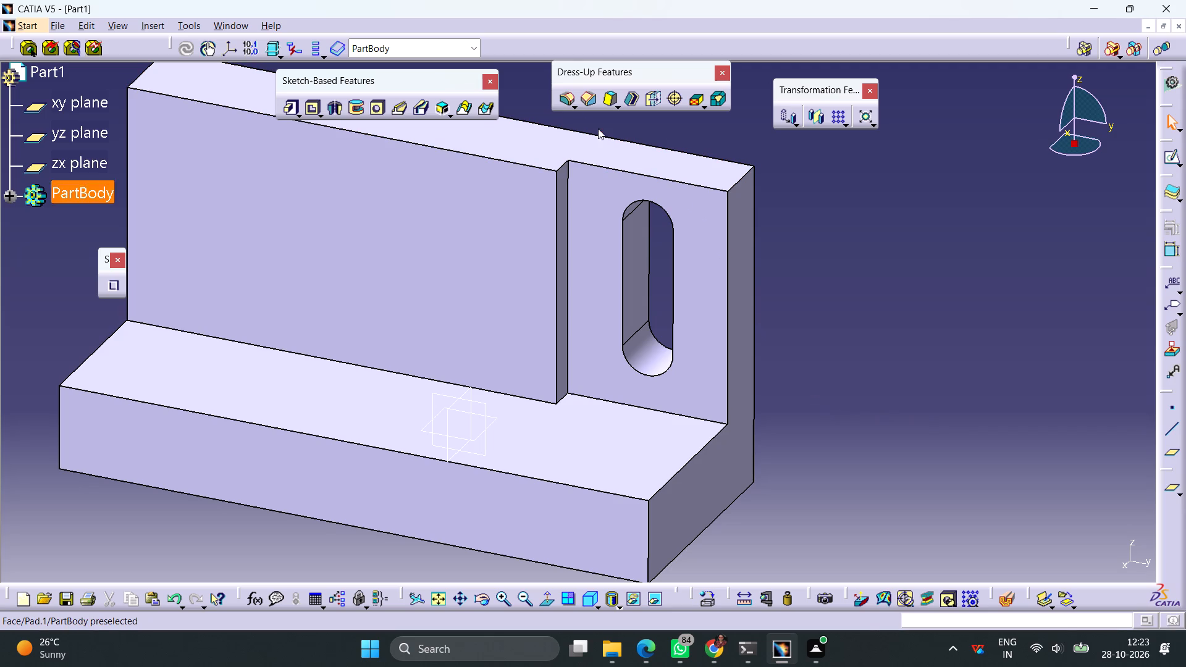
Fillet the base's front vertical corner edge at the slotted end with a 5 mm radius.
{"action": "left_click", "coordinate": [566, 98]}
{"action": "middle_click_drag", "start_coordinate": [521, 438], "coordinate": [320, 281]}
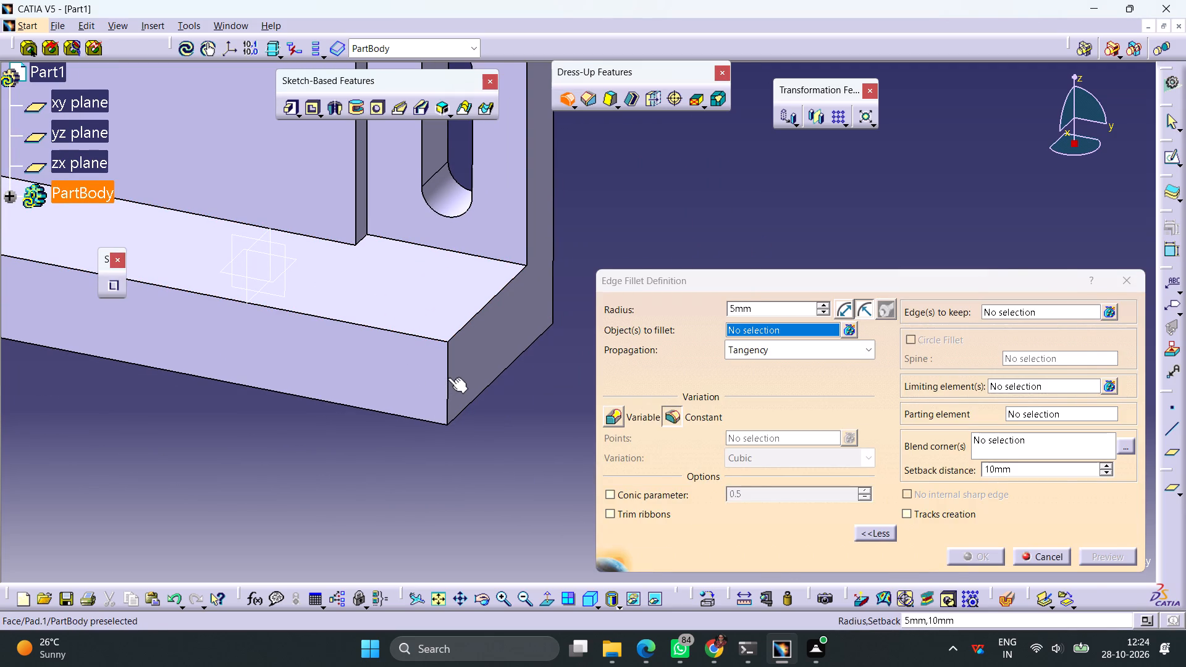
{"action": "left_click", "coordinate": [448, 377]}
{"action": "left_click", "coordinate": [970, 556]}
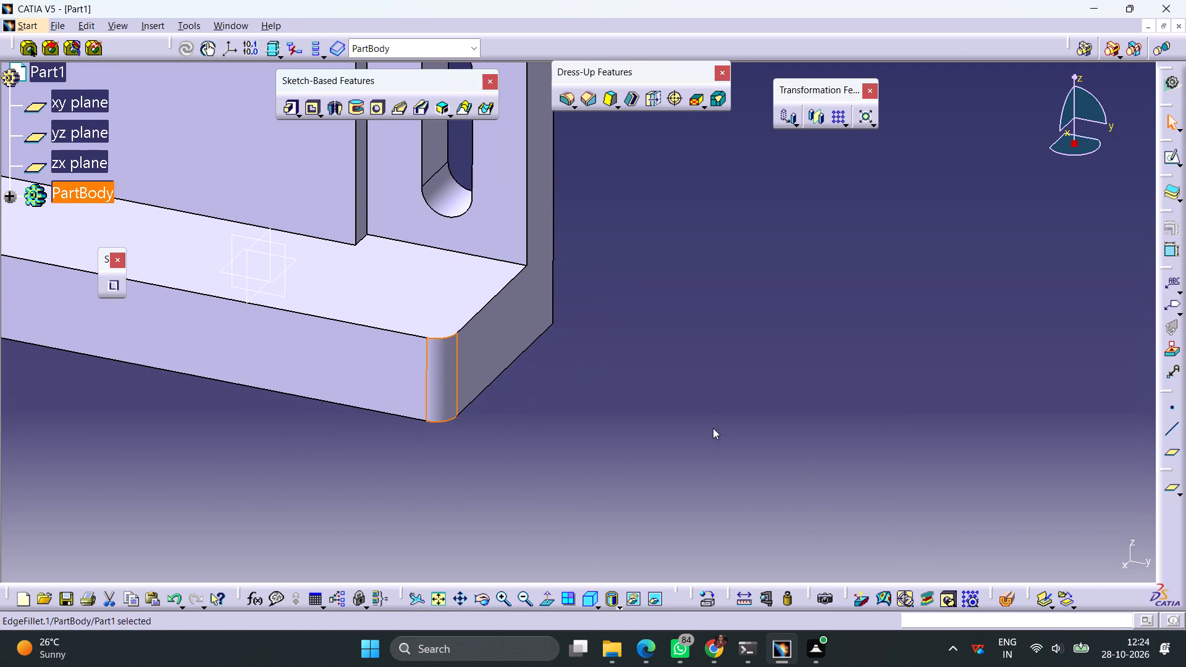
{"action": "left_click", "coordinate": [713, 425]}
Fillet the bracket's rear vertical edge at the slotted end with a 5 mm radius.
{"action": "left_click", "coordinate": [569, 105]}
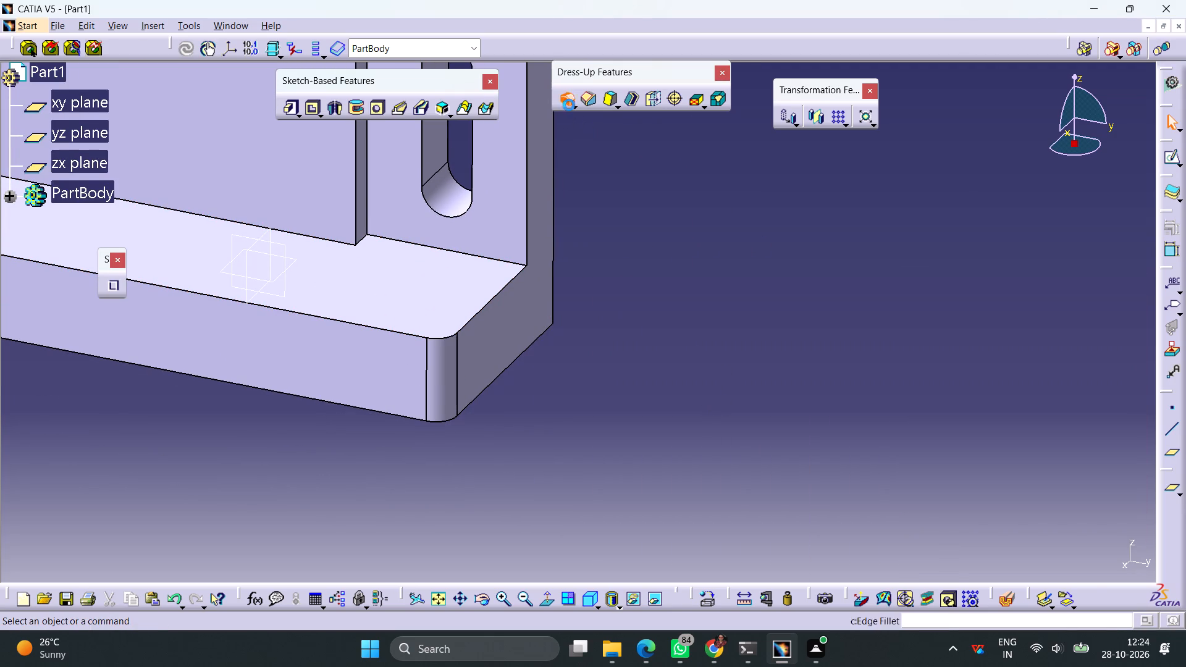
{"action": "middle_click_drag", "start_coordinate": [746, 226], "coordinate": [738, 262], "text": "ctrl"}
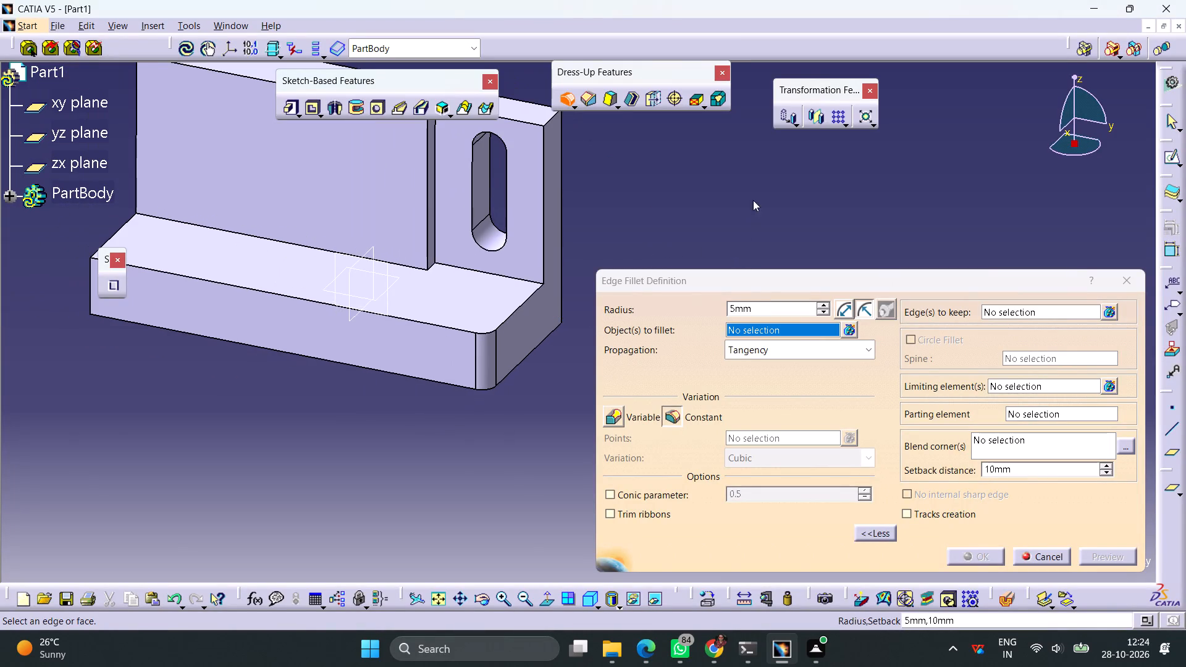
{"action": "middle_click_drag", "start_coordinate": [753, 199], "coordinate": [640, 206]}
{"action": "right_click_drag", "start_coordinate": [753, 199], "coordinate": [640, 206]}
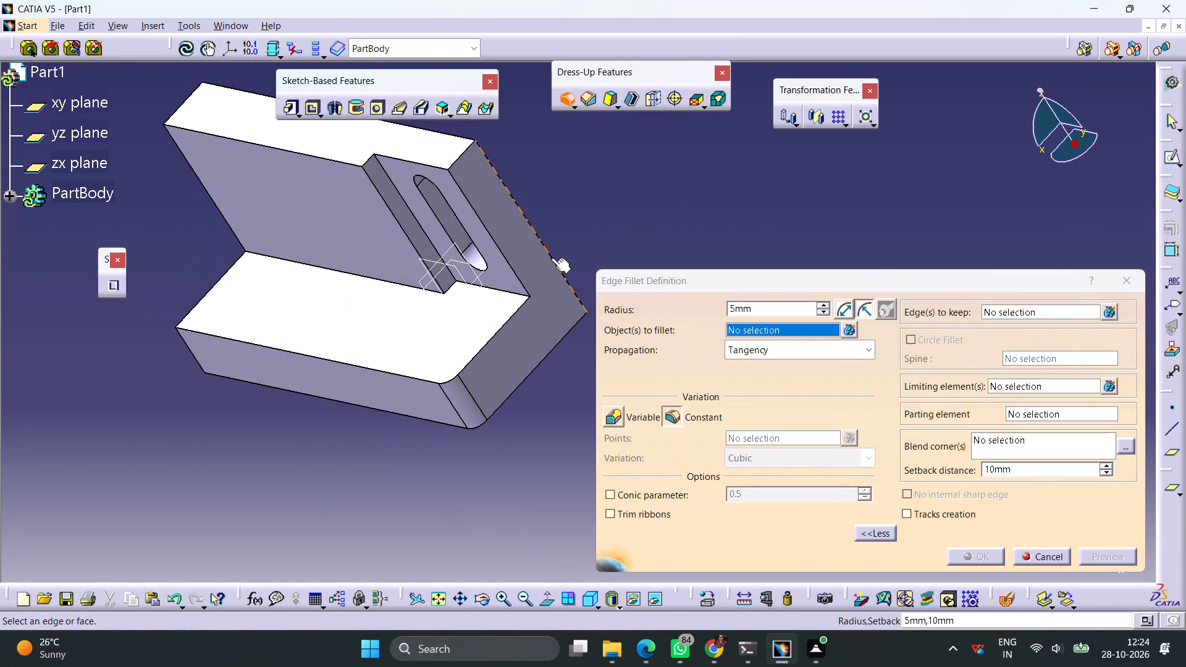
{"action": "left_click", "coordinate": [551, 258]}
{"action": "left_click", "coordinate": [970, 558]}
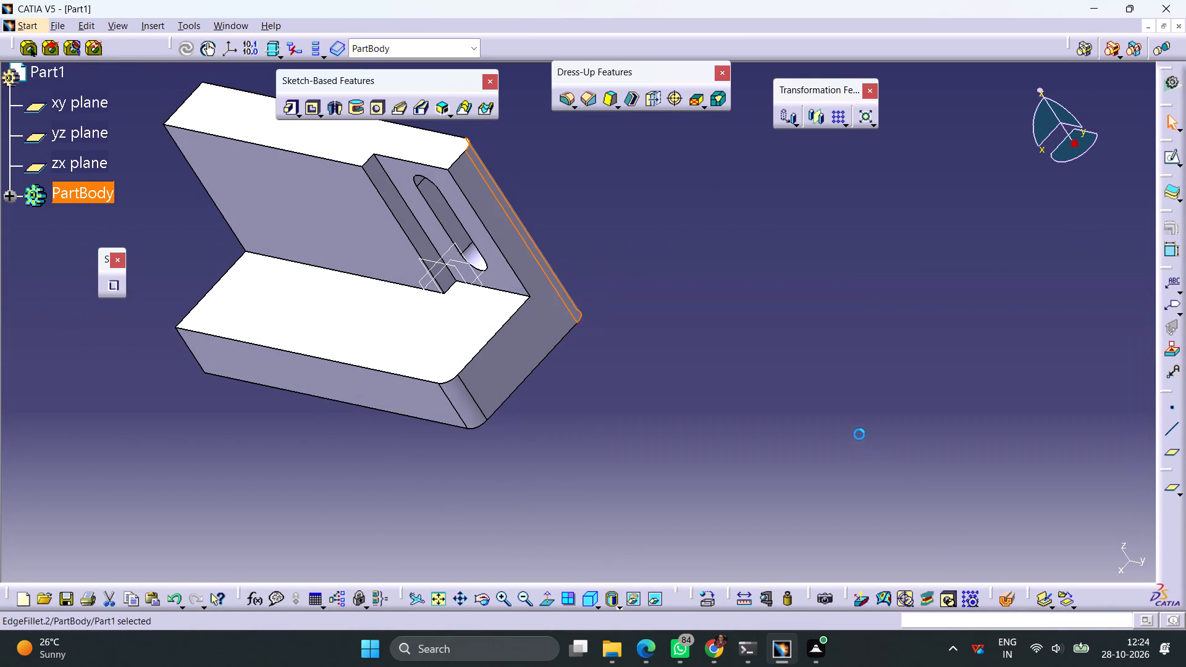
{"action": "left_click", "coordinate": [855, 421]}
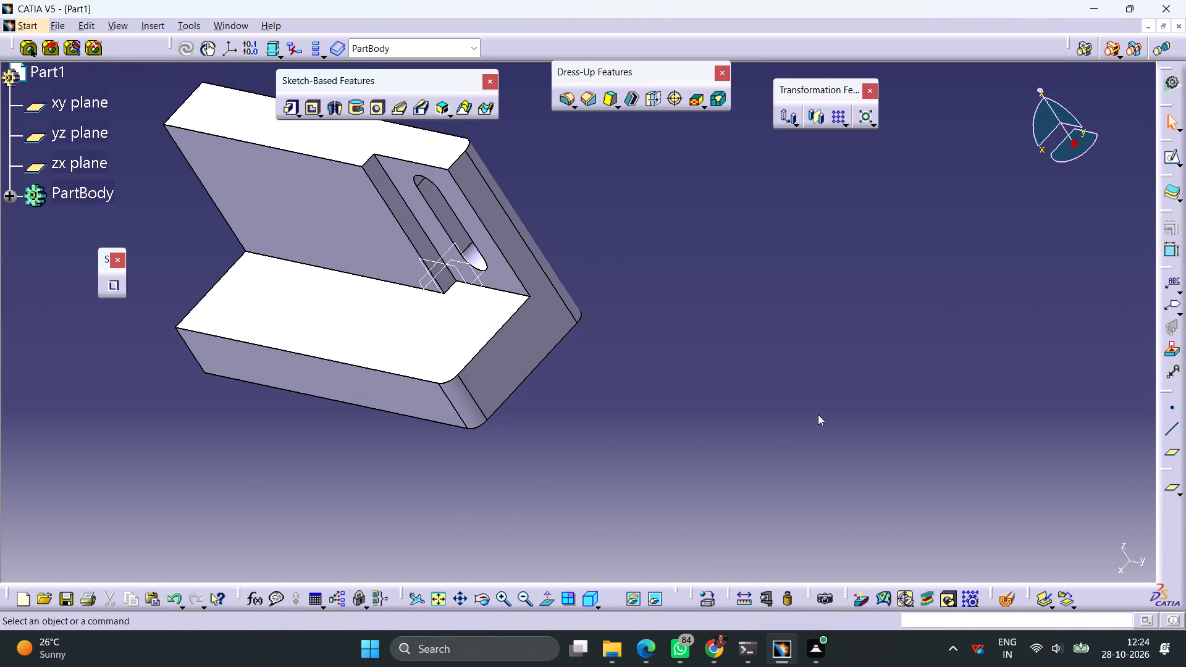
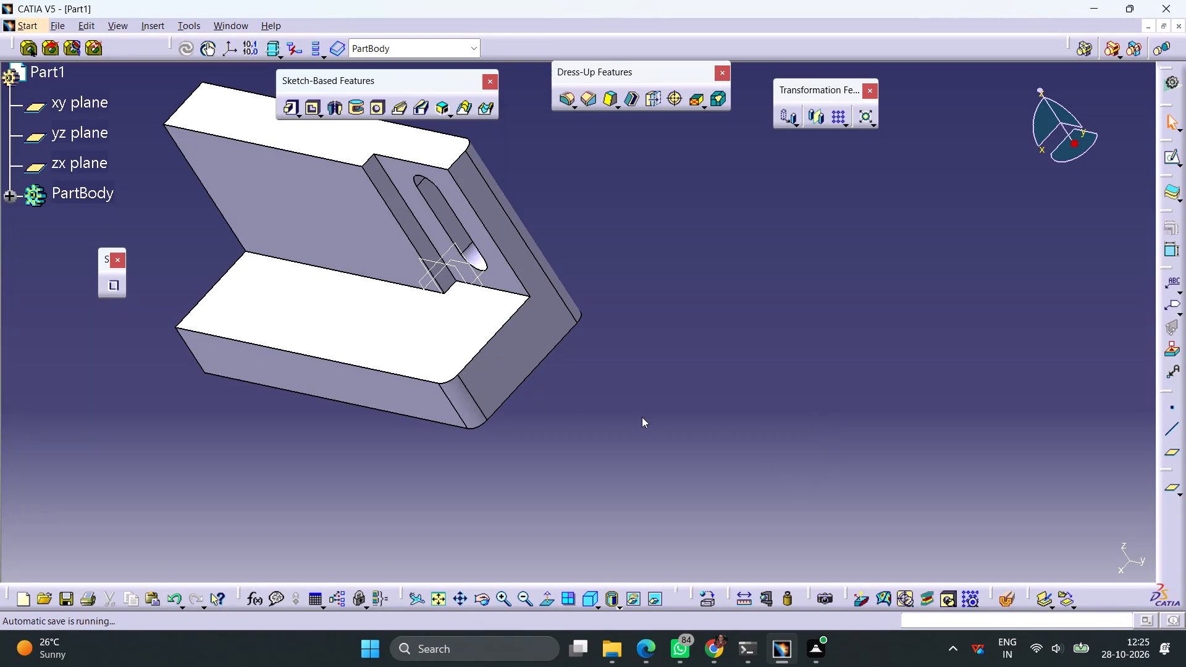
Start a sketch on the base's top face and draw a centred rectangle about 67 mm long beside the wall.
{"action": "left_click", "coordinate": [402, 340]}
{"action": "left_click", "coordinate": [1160, 155]}
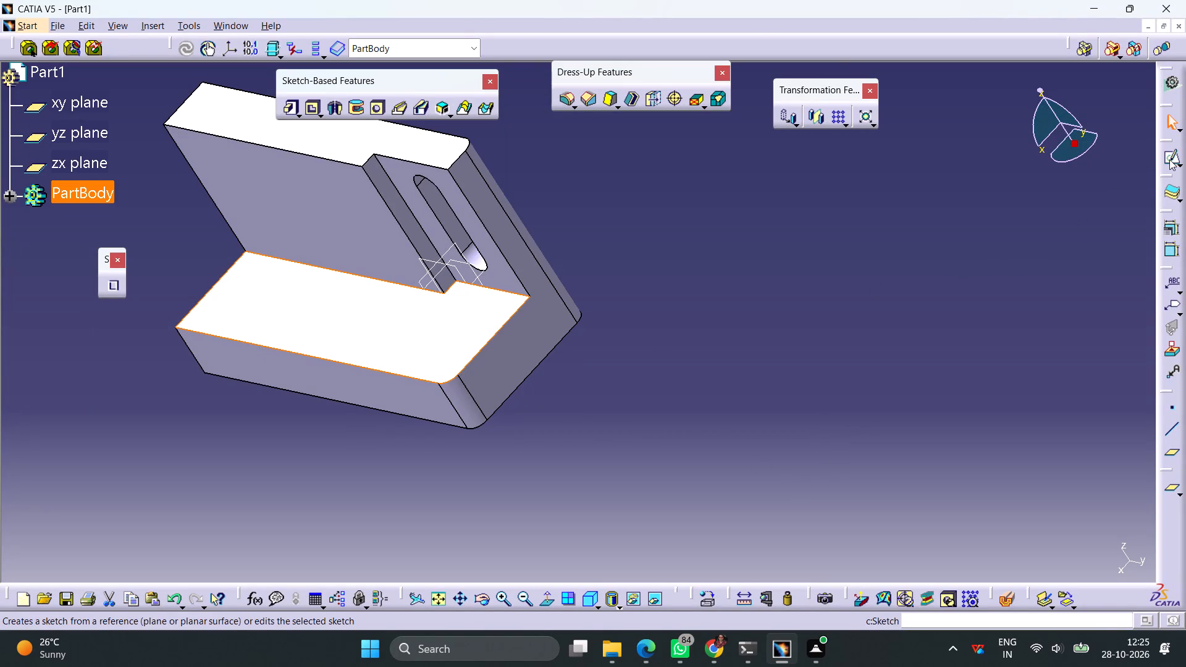
{"action": "left_click", "coordinate": [1168, 159]}
{"action": "middle_click_drag", "start_coordinate": [781, 406], "coordinate": [760, 346]}
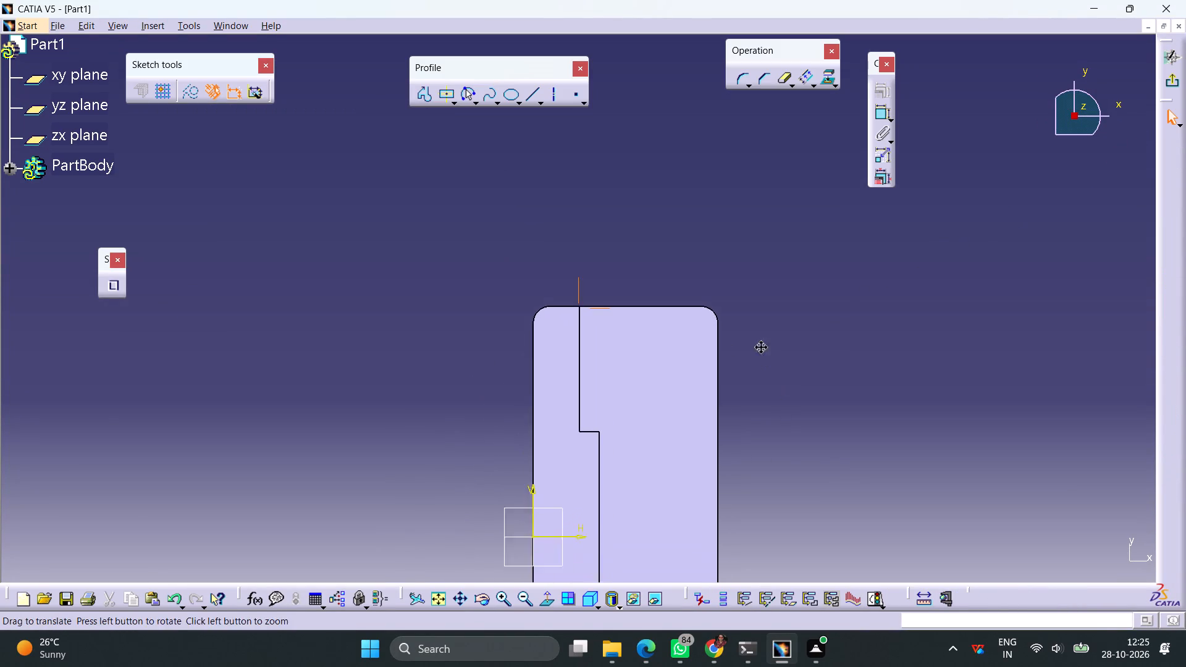
{"action": "middle_click_drag", "start_coordinate": [760, 346], "coordinate": [742, 258]}
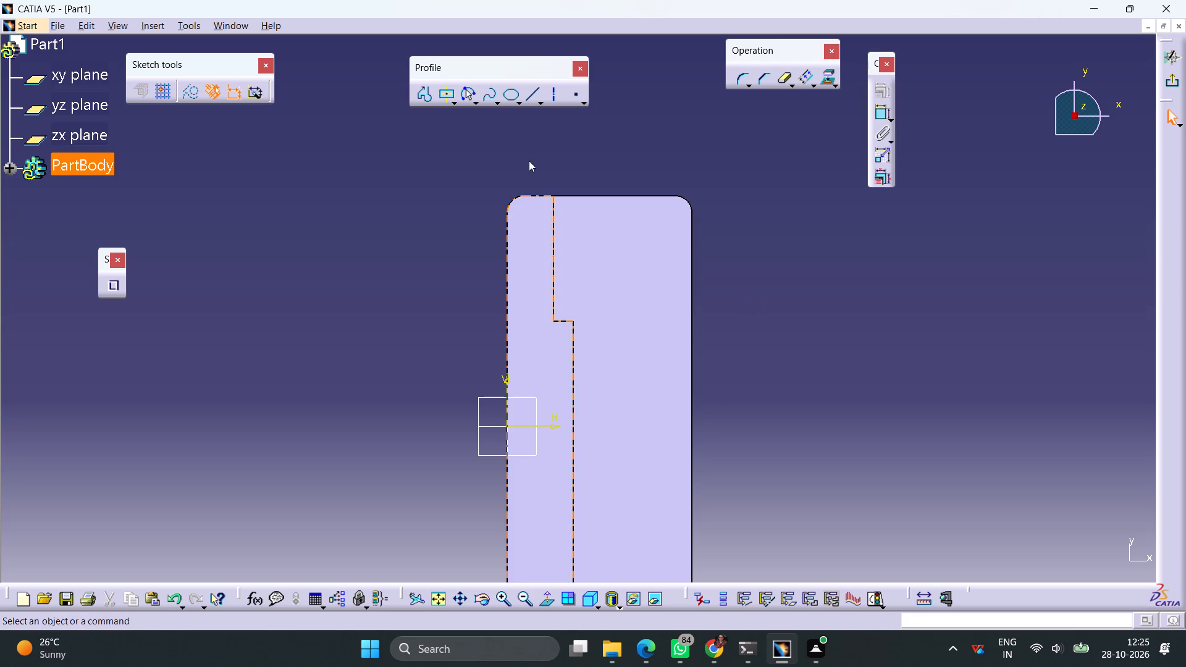
{"action": "left_click", "coordinate": [445, 96]}
{"action": "left_click_drag", "start_coordinate": [613, 364], "coordinate": [613, 372]}
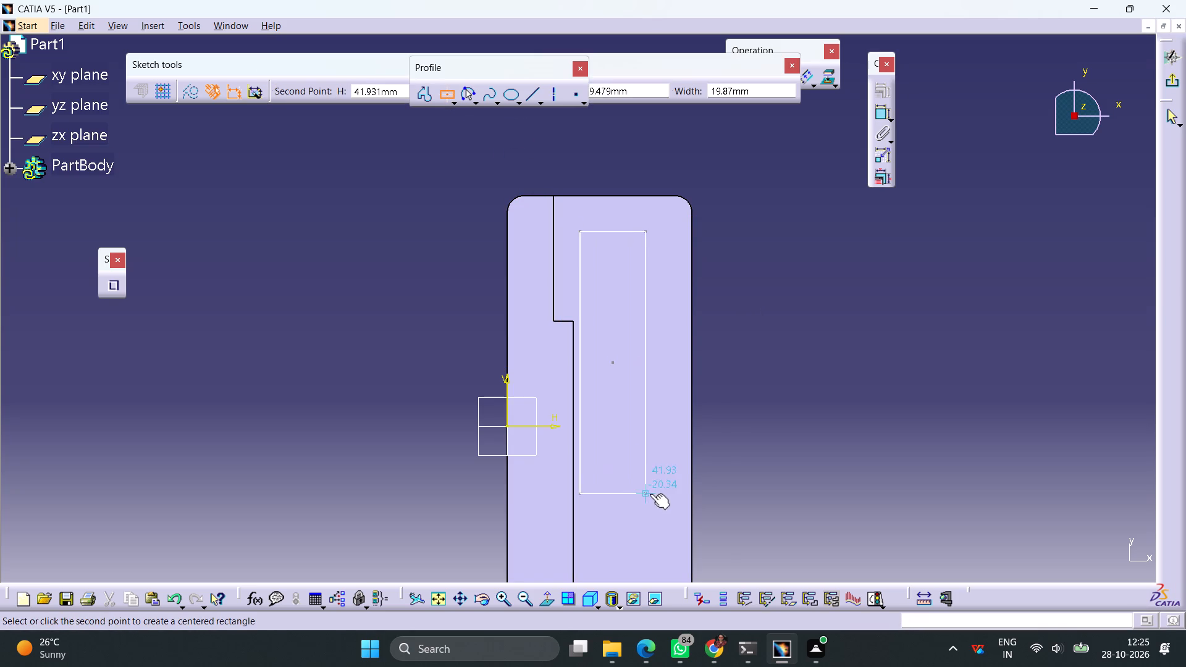
{"action": "left_click", "coordinate": [652, 473]}
{"action": "left_click", "coordinate": [722, 456]}
Dimension the rectangle's lower side from the base's unslotted end edge and set the offset to 36+15 mm.
{"action": "middle_click_drag", "start_coordinate": [759, 457], "coordinate": [747, 395]}
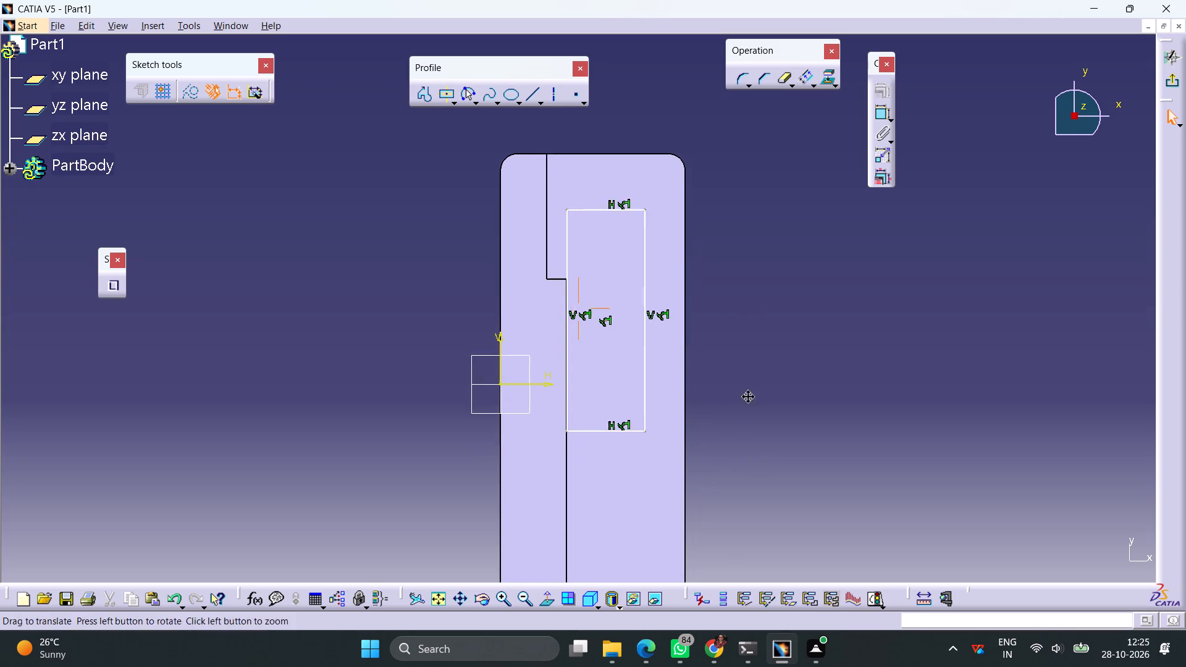
{"action": "middle_click_drag", "start_coordinate": [747, 395], "coordinate": [727, 301]}
{"action": "left_click", "coordinate": [880, 111]}
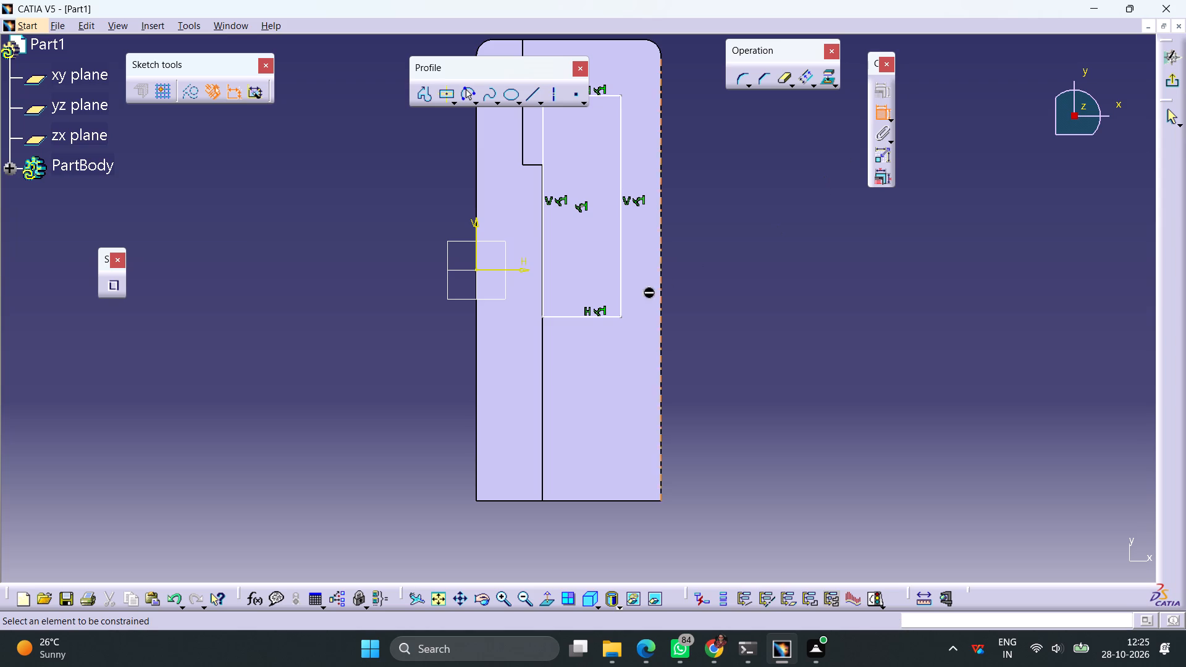
{"action": "left_click", "coordinate": [569, 316]}
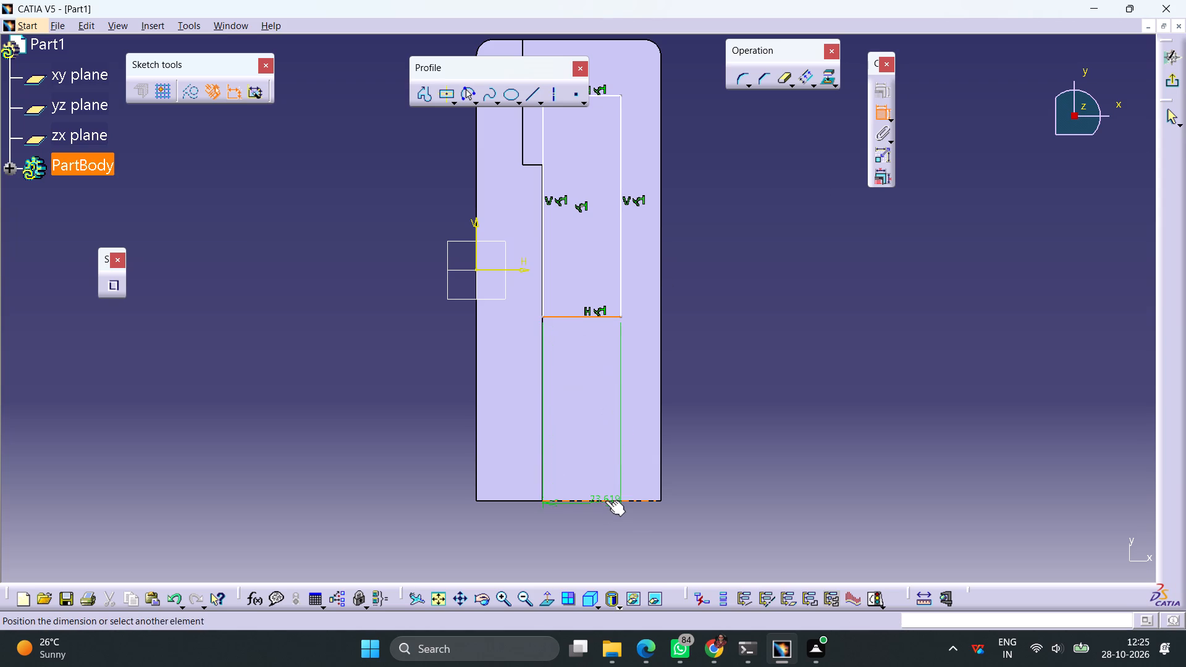
{"action": "left_click", "coordinate": [605, 500]}
{"action": "left_click", "coordinate": [720, 473]}
{"action": "double_click", "coordinate": [676, 472]}
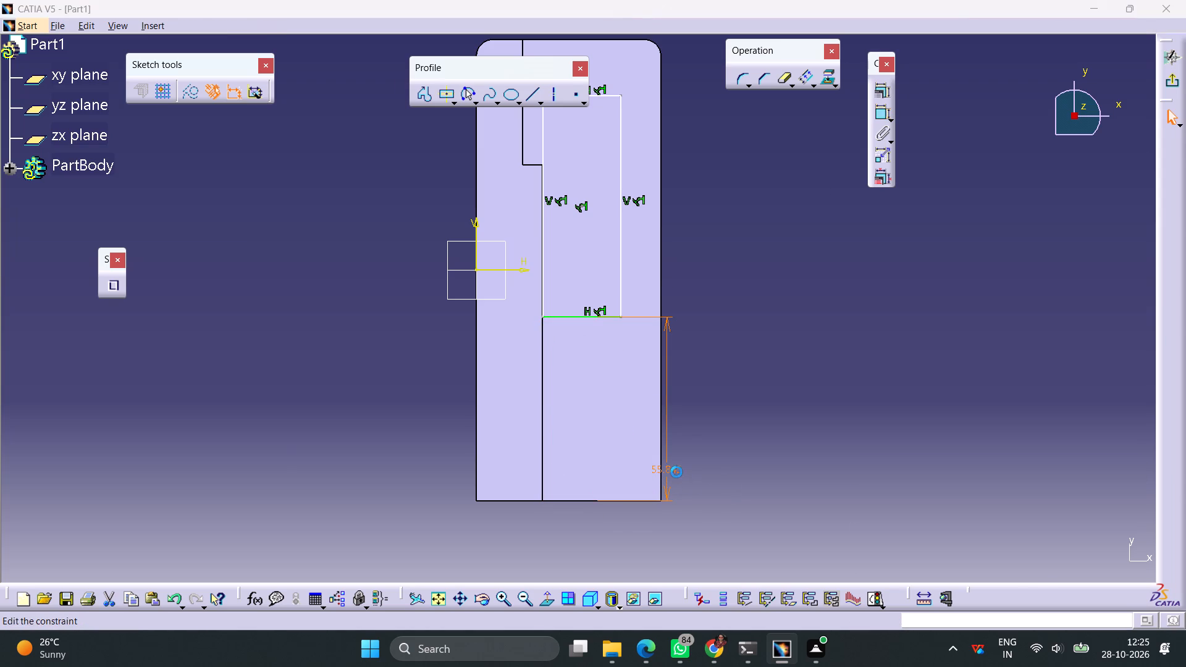
{"action": "type", "text": "36+15"}
{"action": "key", "text": "Return"}
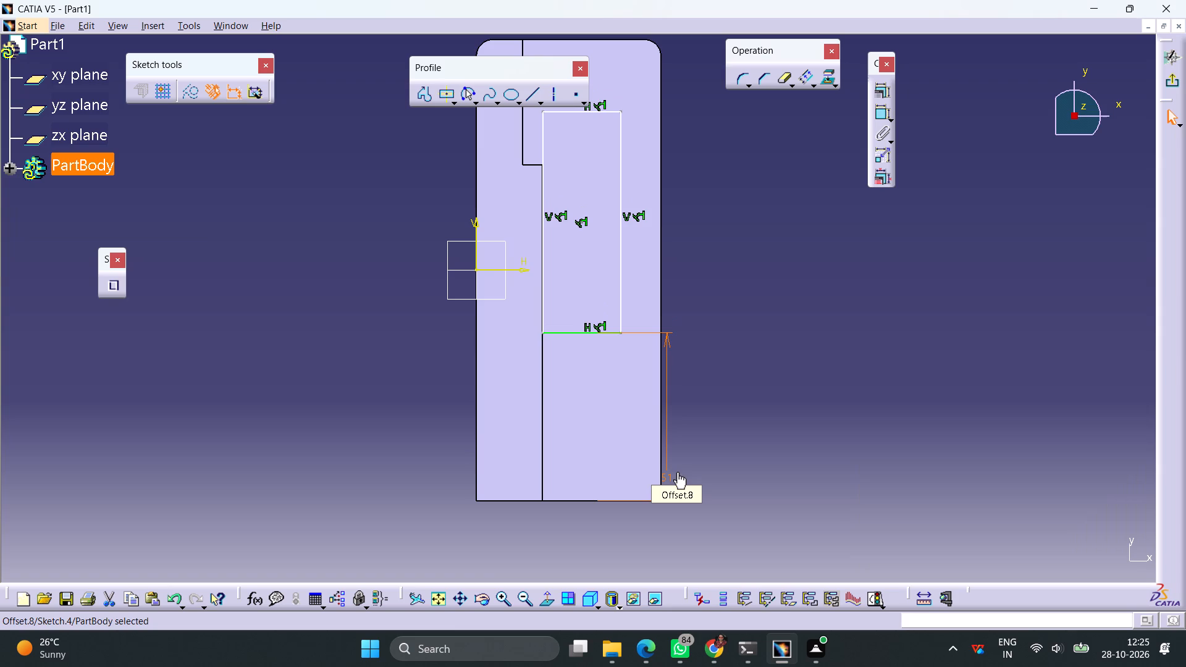
{"action": "left_click", "coordinate": [799, 393]}
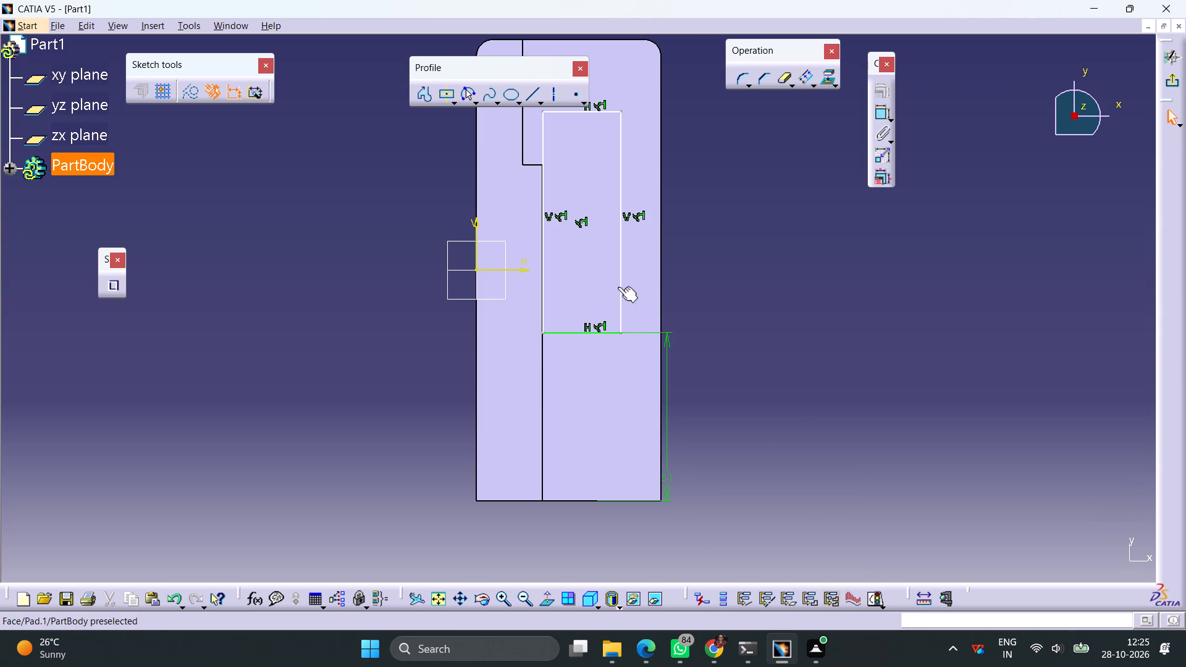
Make the rectangle's outer long side coincident with the base's front long edge.
{"action": "left_click", "coordinate": [618, 287]}
{"action": "left_click", "coordinate": [662, 256], "text": "ctrl"}
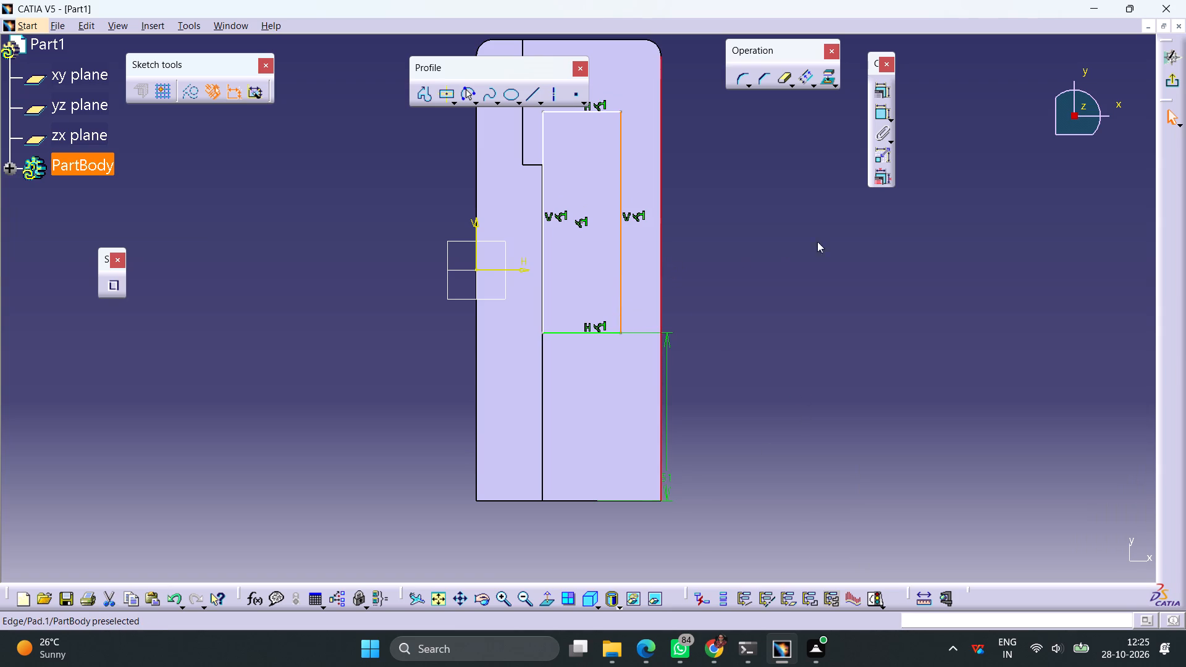
{"action": "left_click", "coordinate": [881, 119]}
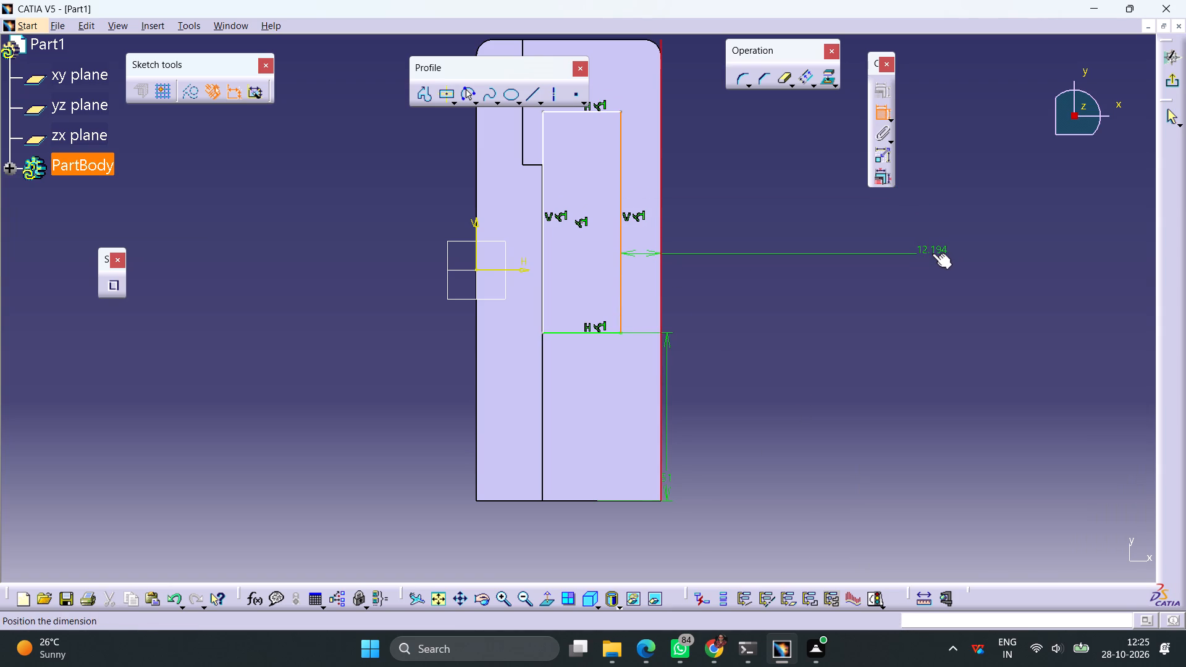
{"action": "right_click", "coordinate": [930, 253]}
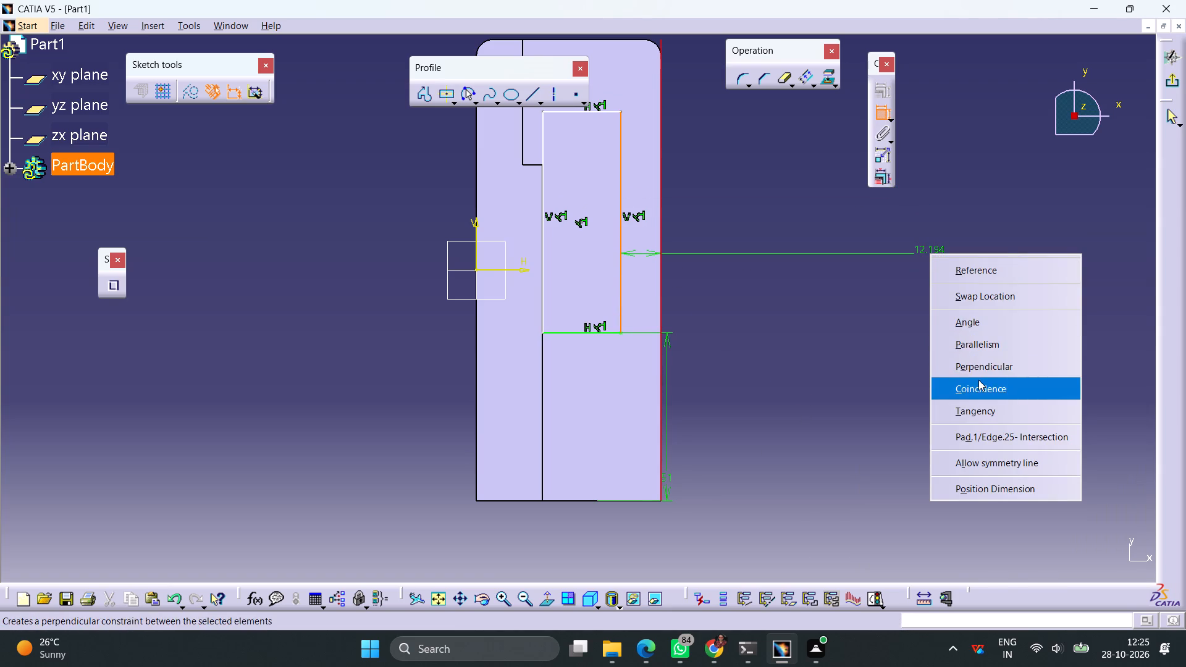
{"action": "left_click", "coordinate": [978, 380]}
{"action": "left_click", "coordinate": [859, 353]}
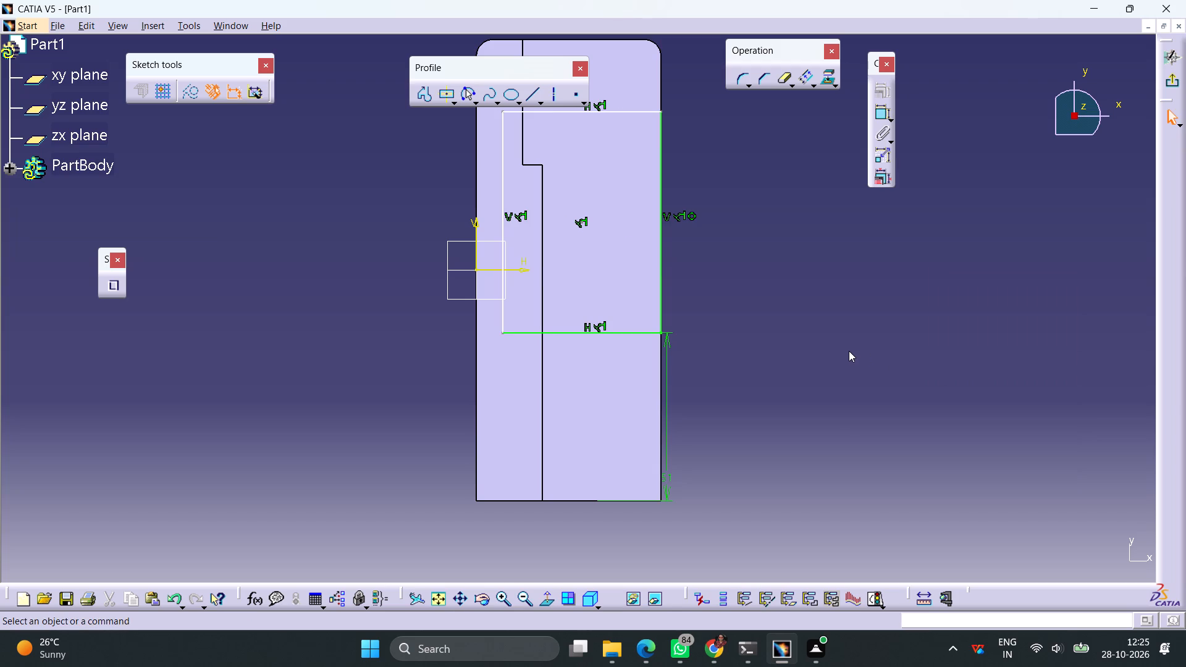
Dimension the rectangle's side along the base's front edge and set its length to 30 mm.
{"action": "left_click", "coordinate": [875, 117]}
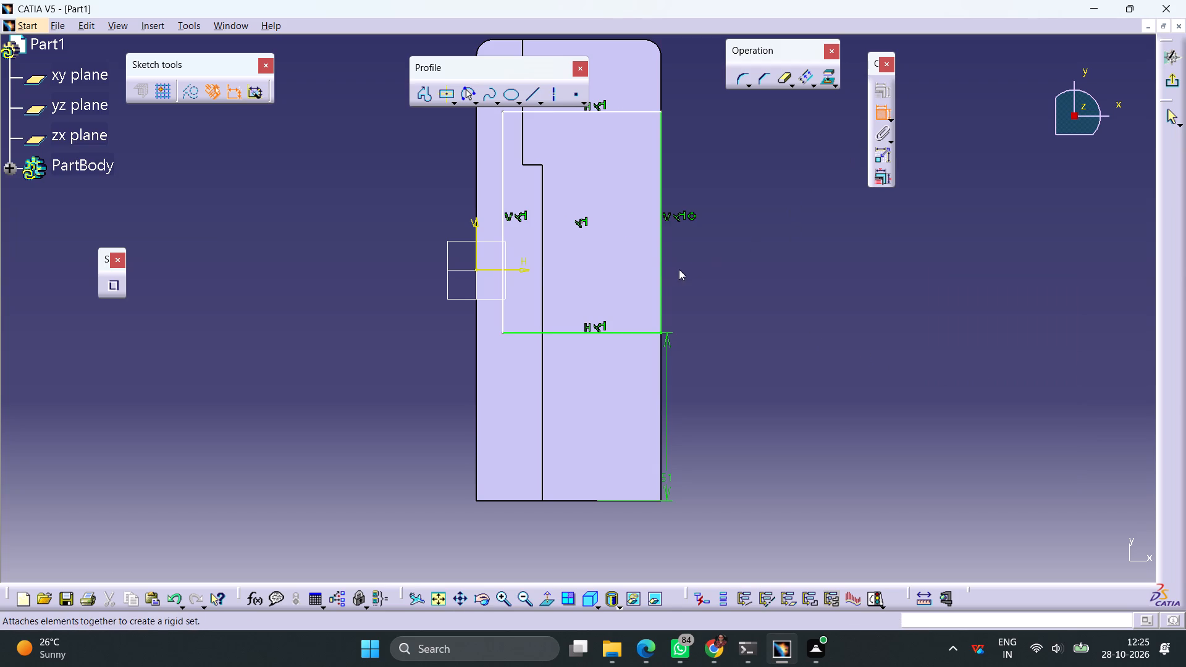
{"action": "left_click", "coordinate": [660, 271]}
{"action": "left_click", "coordinate": [735, 272]}
{"action": "double_click", "coordinate": [742, 267]}
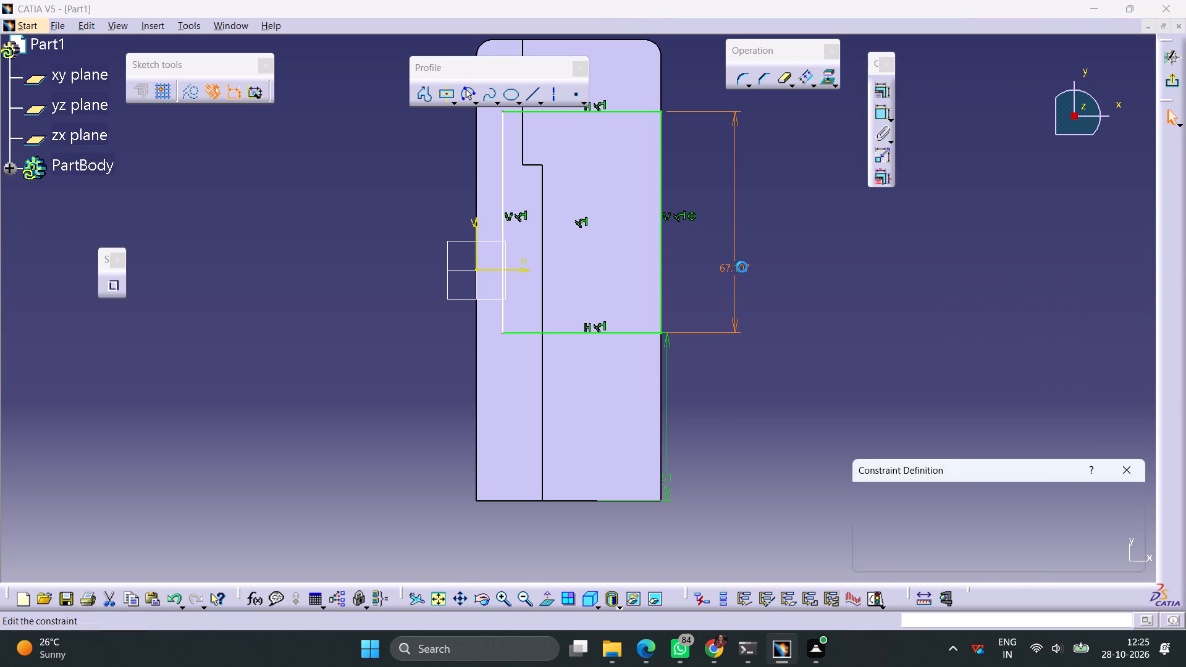
{"action": "type", "text": "30"}
{"action": "key", "text": "Return"}
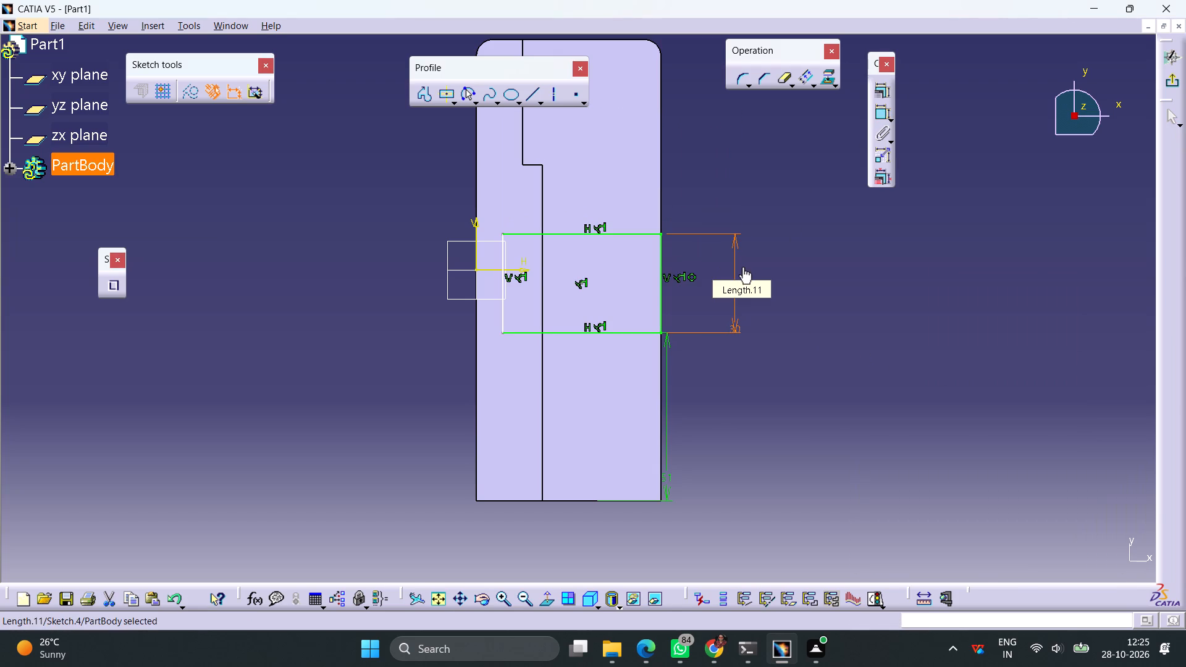
{"action": "left_click", "coordinate": [841, 346]}
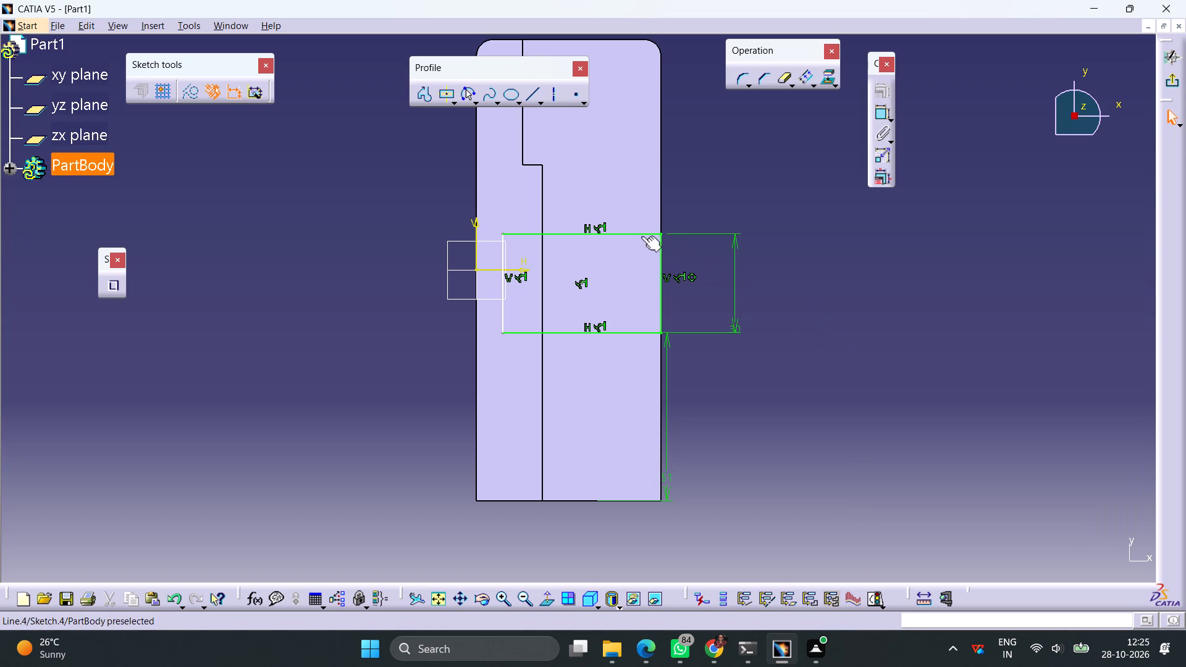
Dimension the rectangle's upper side and set its length to 22 mm.
{"action": "left_click", "coordinate": [635, 234]}
{"action": "left_click", "coordinate": [881, 116]}
{"action": "left_click", "coordinate": [781, 176]}
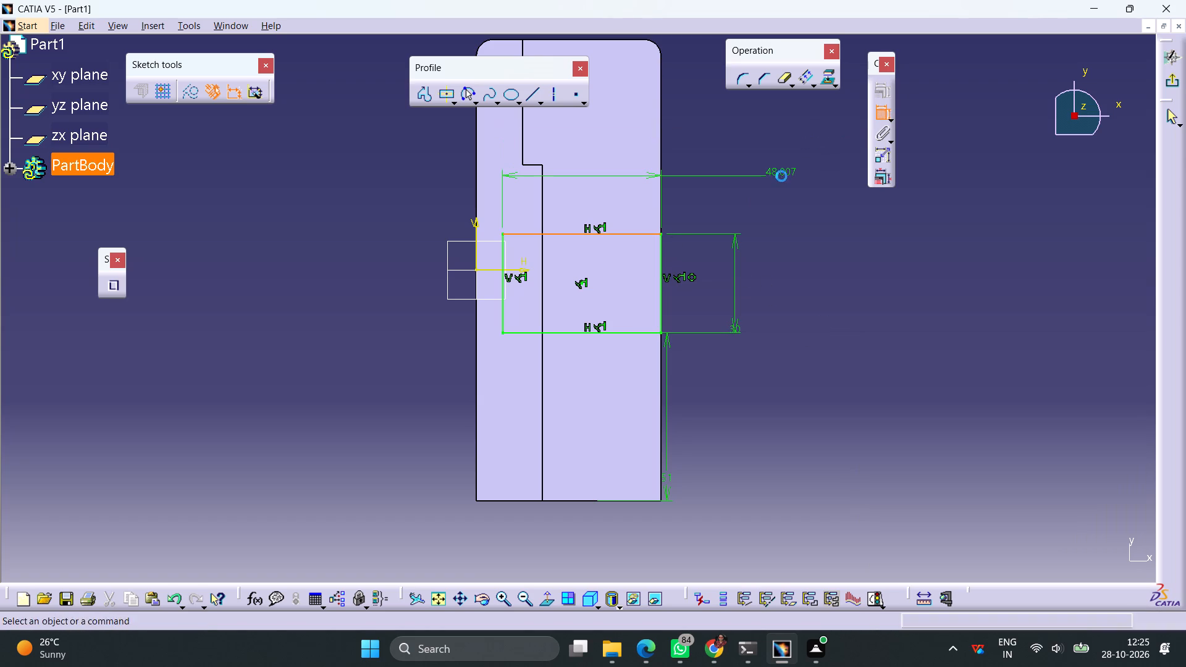
{"action": "double_click", "coordinate": [785, 171]}
{"action": "type", "text": "22"}
{"action": "key", "text": "Return"}
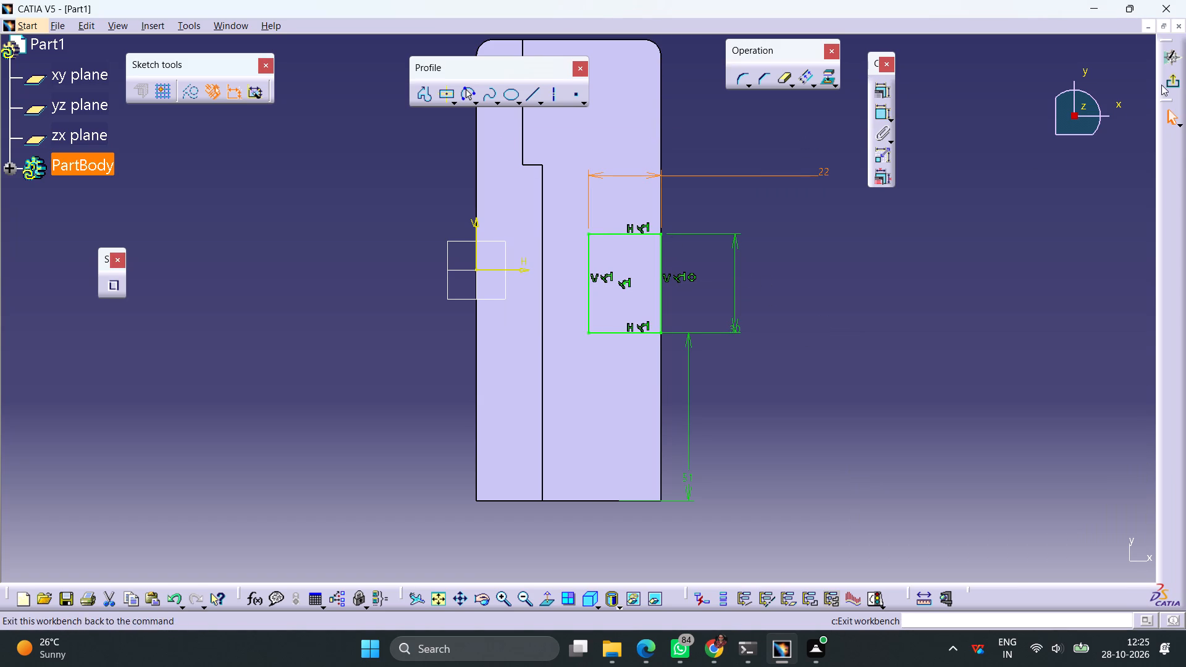
Exit the sketch and cut the rectangle into the base as a pocket with the Dimension limit and 10 mm depth.
{"action": "left_click", "coordinate": [1163, 83]}
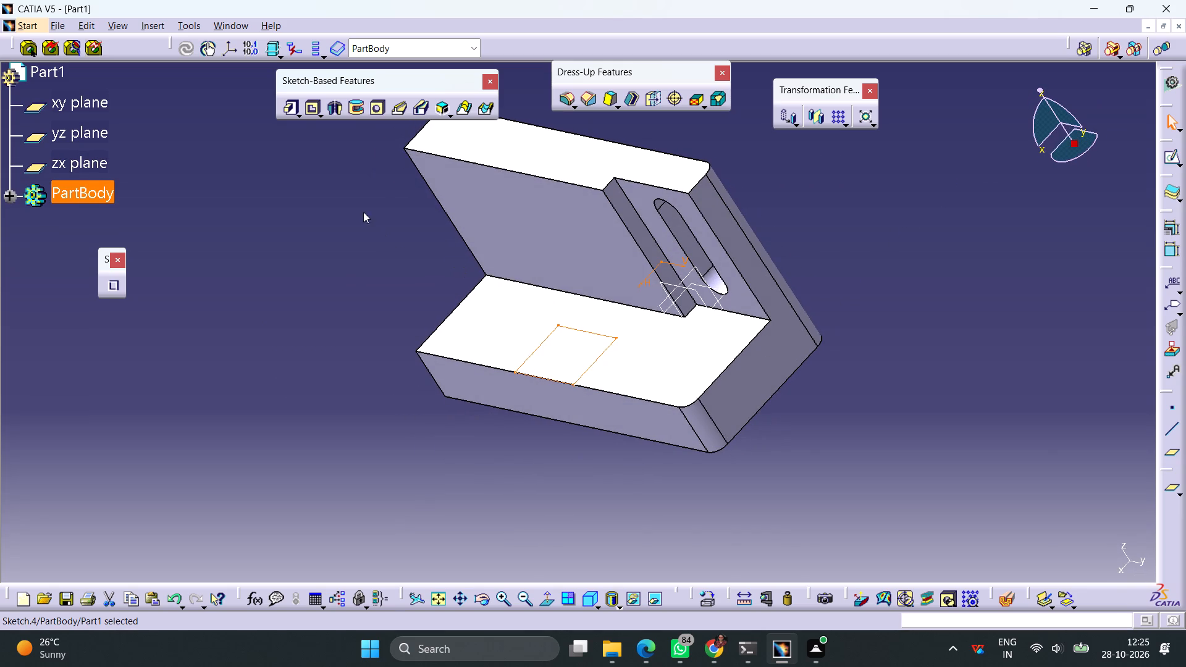
{"action": "left_click", "coordinate": [311, 111]}
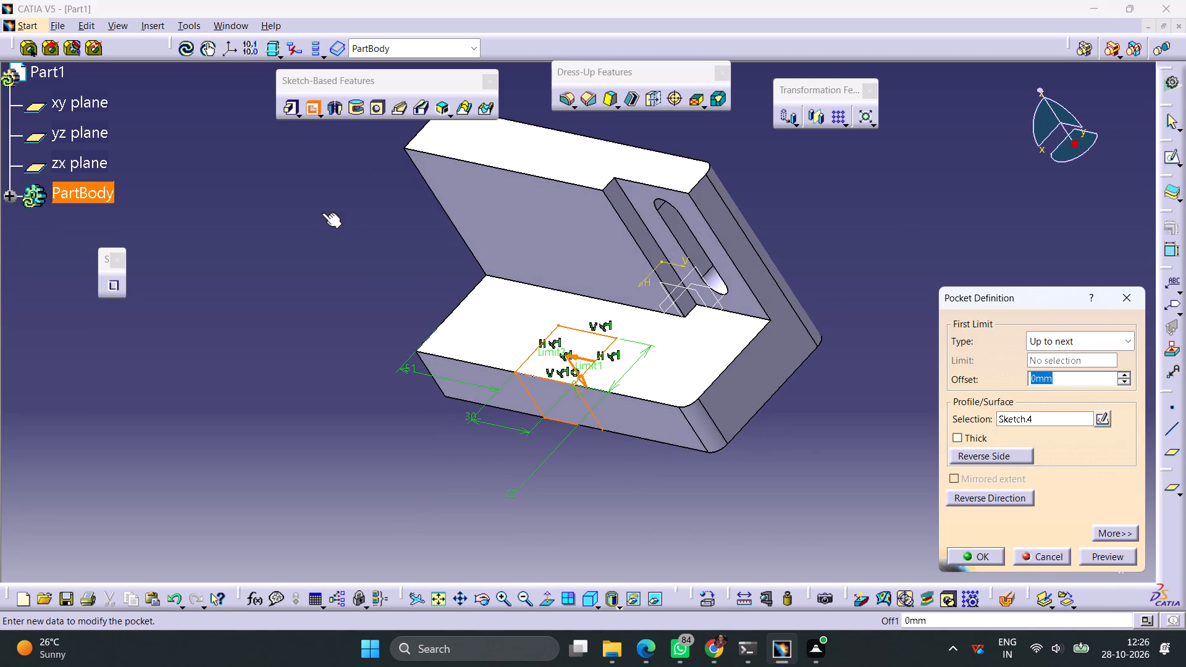
{"action": "left_click", "coordinate": [1090, 344]}
{"action": "left_click", "coordinate": [1065, 358]}
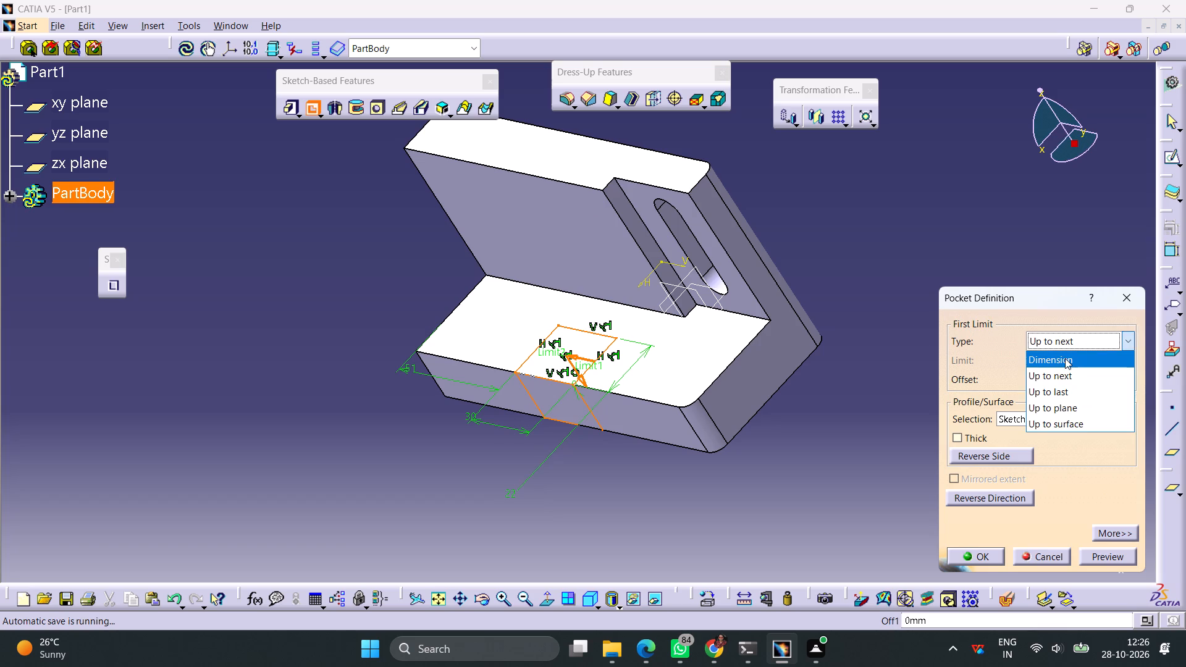
{"action": "left_click_drag", "start_coordinate": [1070, 361], "coordinate": [959, 369]}
{"action": "type", "text": "10"}
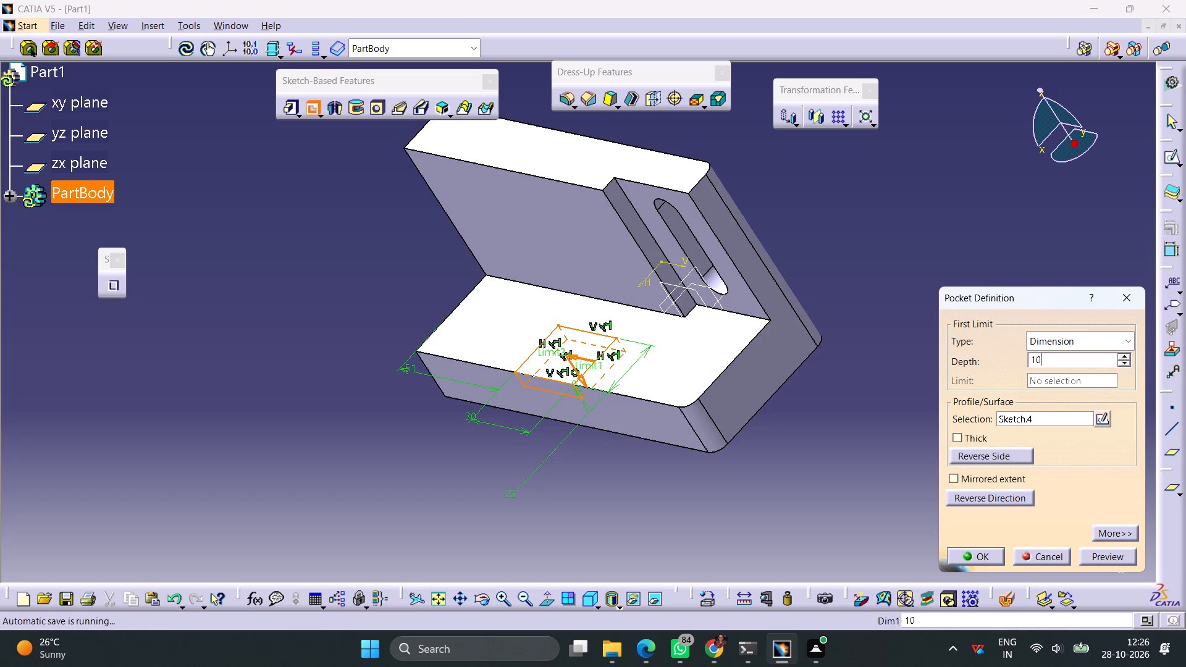
{"action": "key", "text": "Return"}
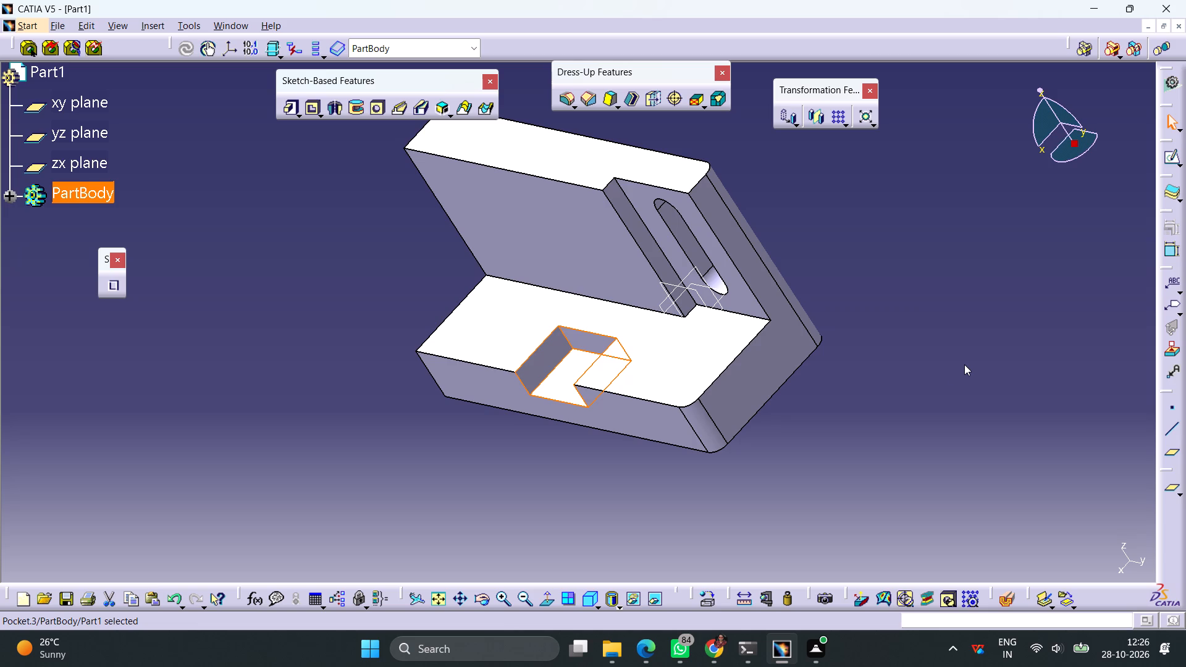
{"action": "left_click_drag", "start_coordinate": [937, 392], "coordinate": [949, 388]}
Start a sketch on the new pocket's floor and draw a circle about 10 mm in diameter near its centre.
{"action": "left_click", "coordinate": [566, 369]}
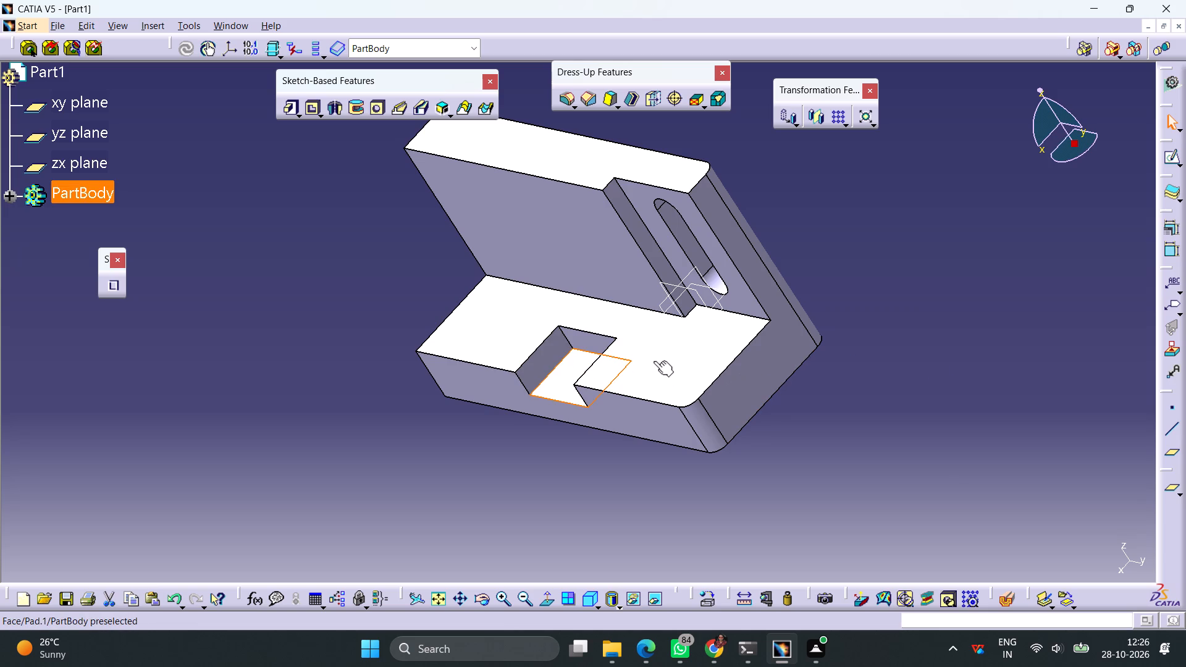
{"action": "left_click", "coordinate": [1164, 162]}
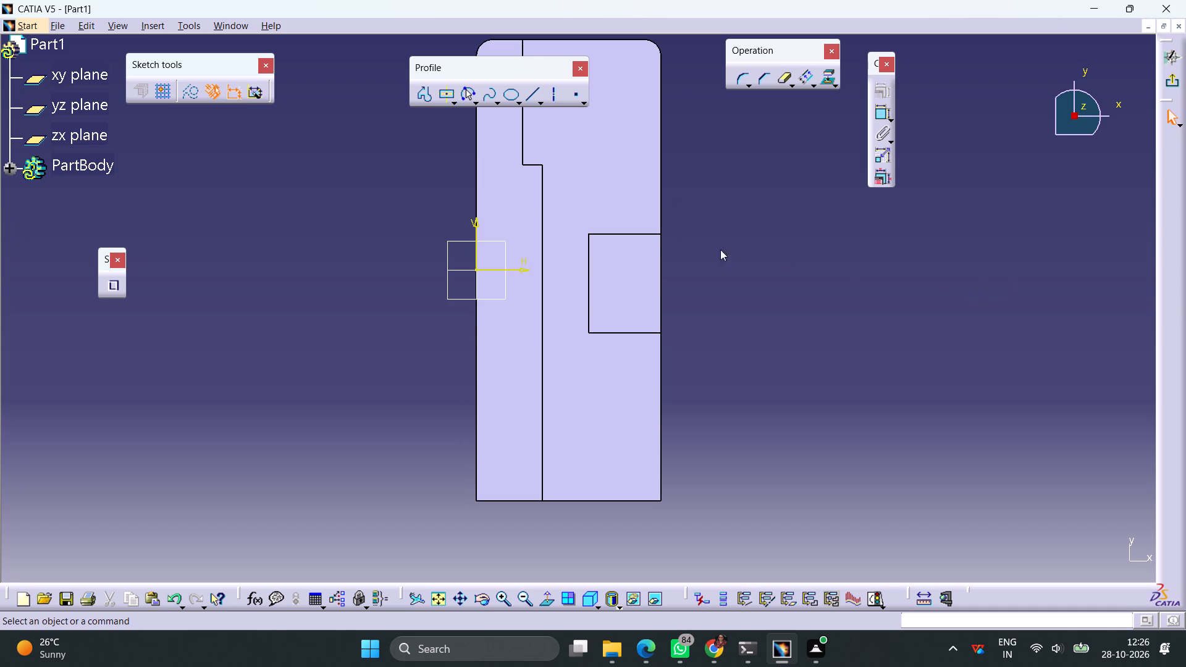
{"action": "left_click", "coordinate": [476, 100]}
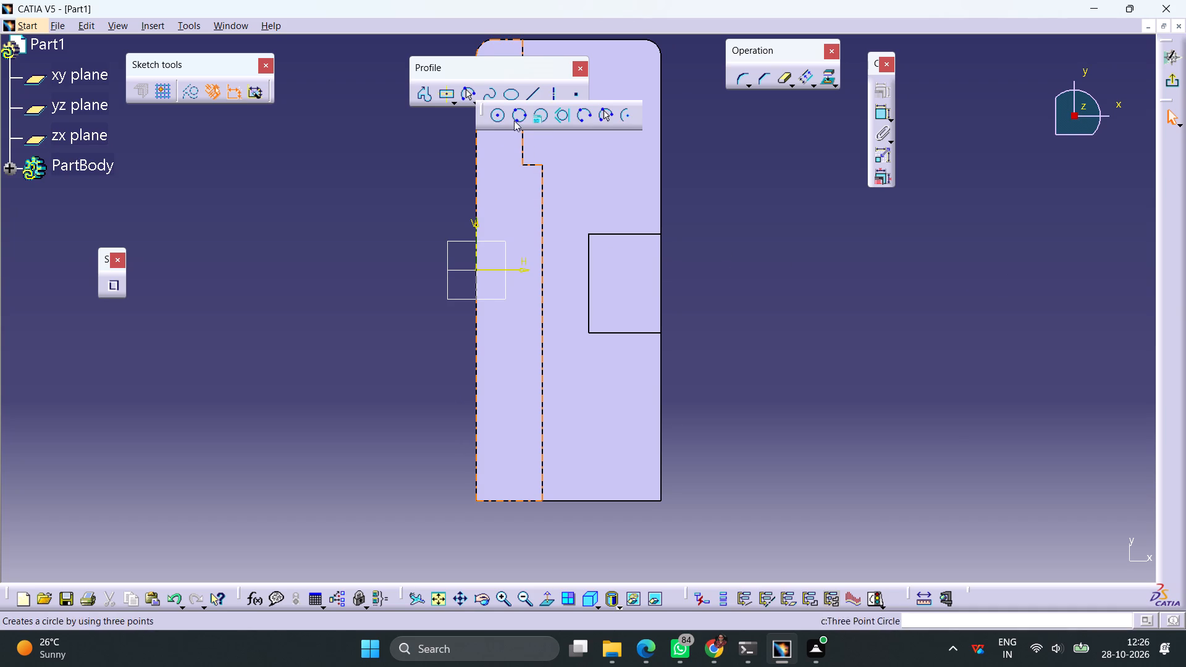
{"action": "left_click", "coordinate": [500, 116]}
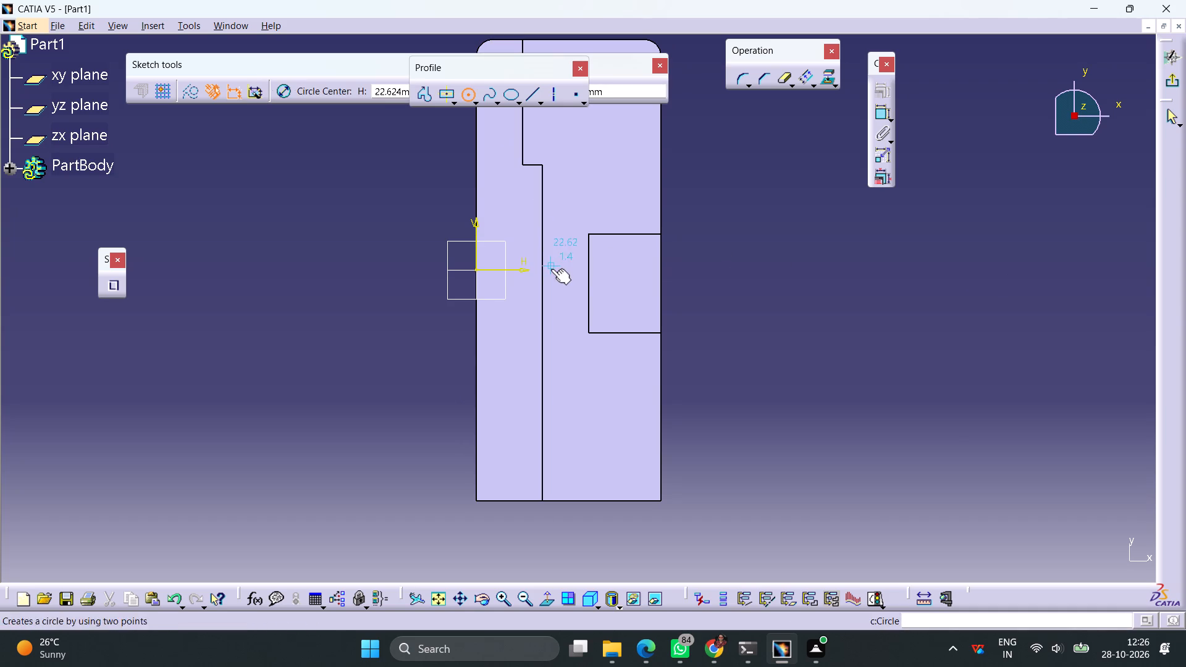
{"action": "left_click", "coordinate": [629, 287]}
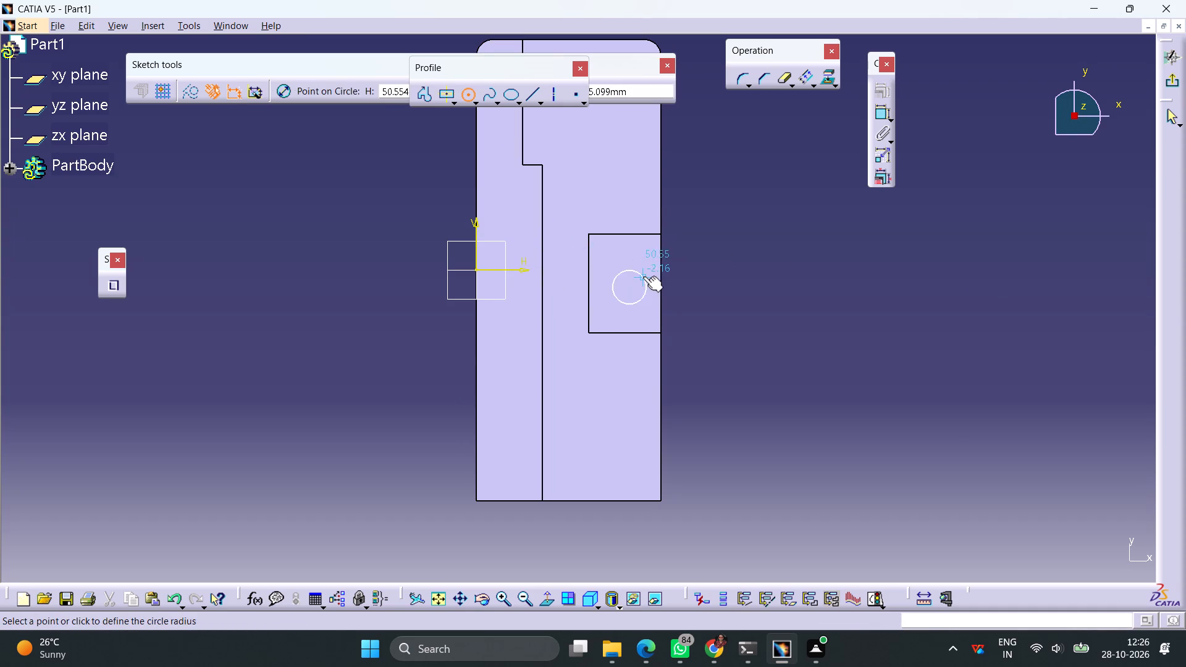
{"action": "left_click", "coordinate": [643, 276]}
Dimension the circle and set its diameter to 12 mm.
{"action": "left_click", "coordinate": [885, 112]}
{"action": "left_click", "coordinate": [786, 304]}
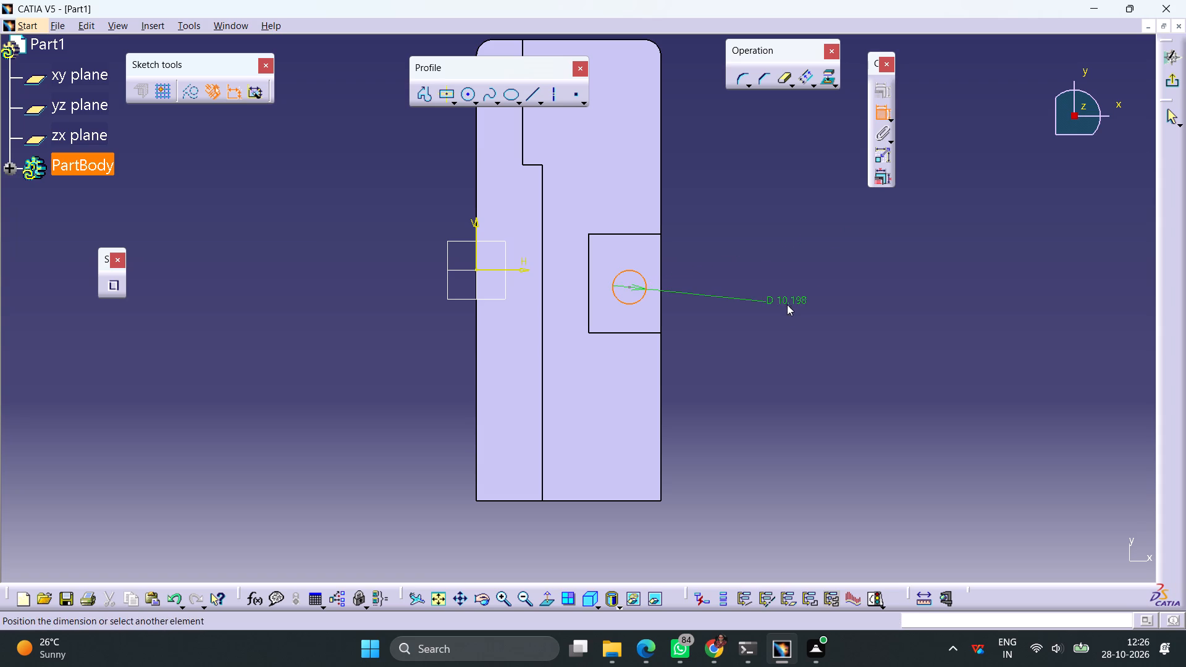
{"action": "double_click", "coordinate": [797, 298]}
{"action": "type", "text": "12"}
{"action": "key", "text": "Return"}
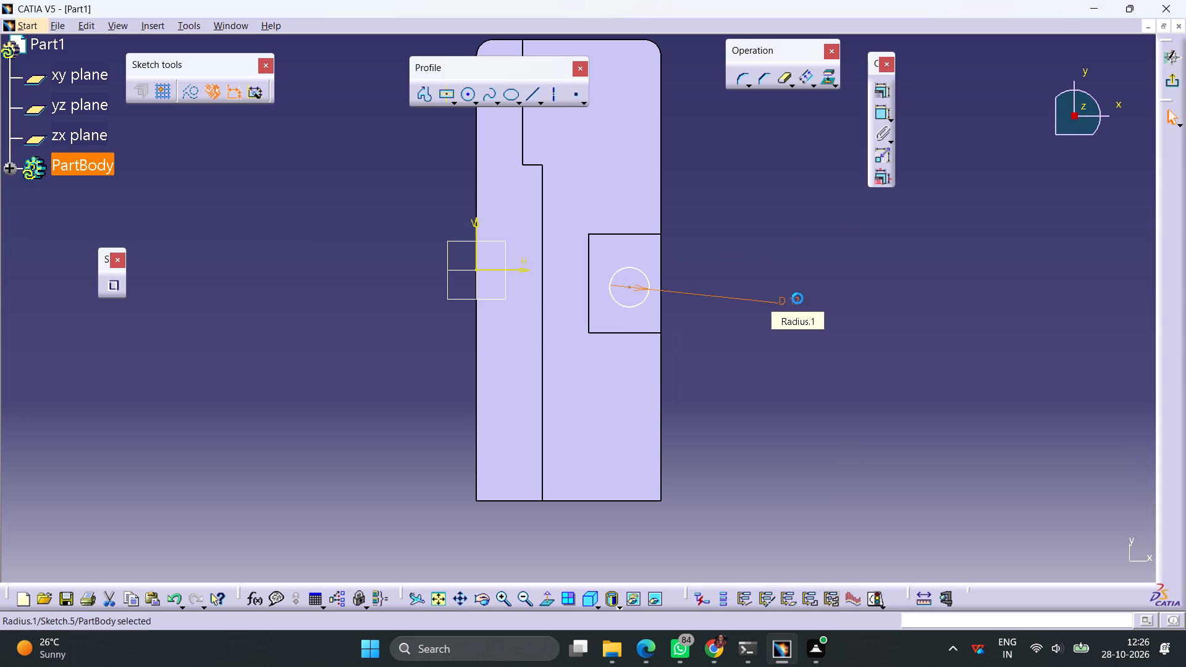
{"action": "left_click", "coordinate": [704, 448]}
Dimension the circle's centre from the pocket's upper edge and set the distance to 15 mm.
{"action": "left_click", "coordinate": [875, 112]}
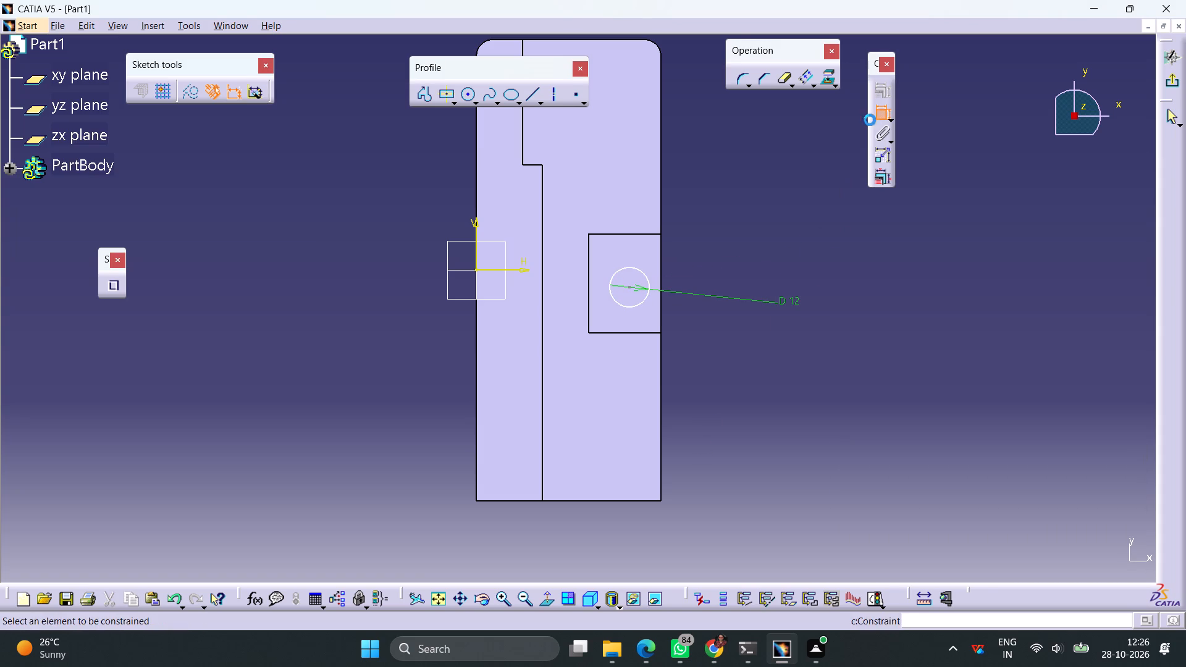
{"action": "left_click", "coordinate": [629, 287]}
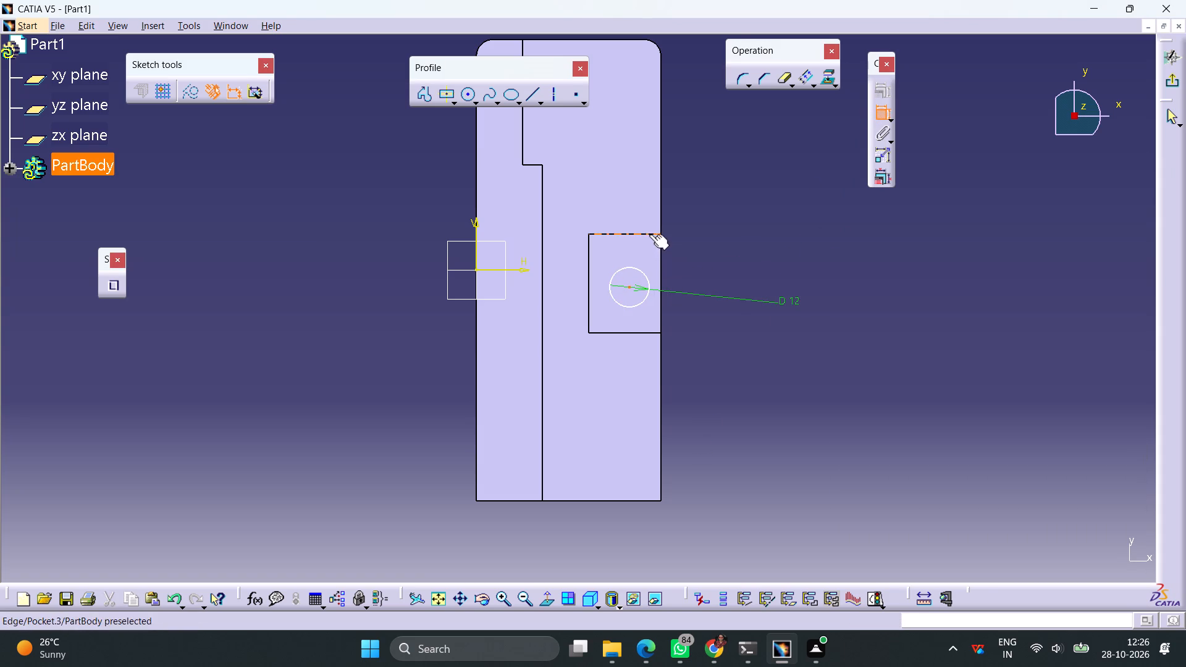
{"action": "left_click", "coordinate": [644, 234]}
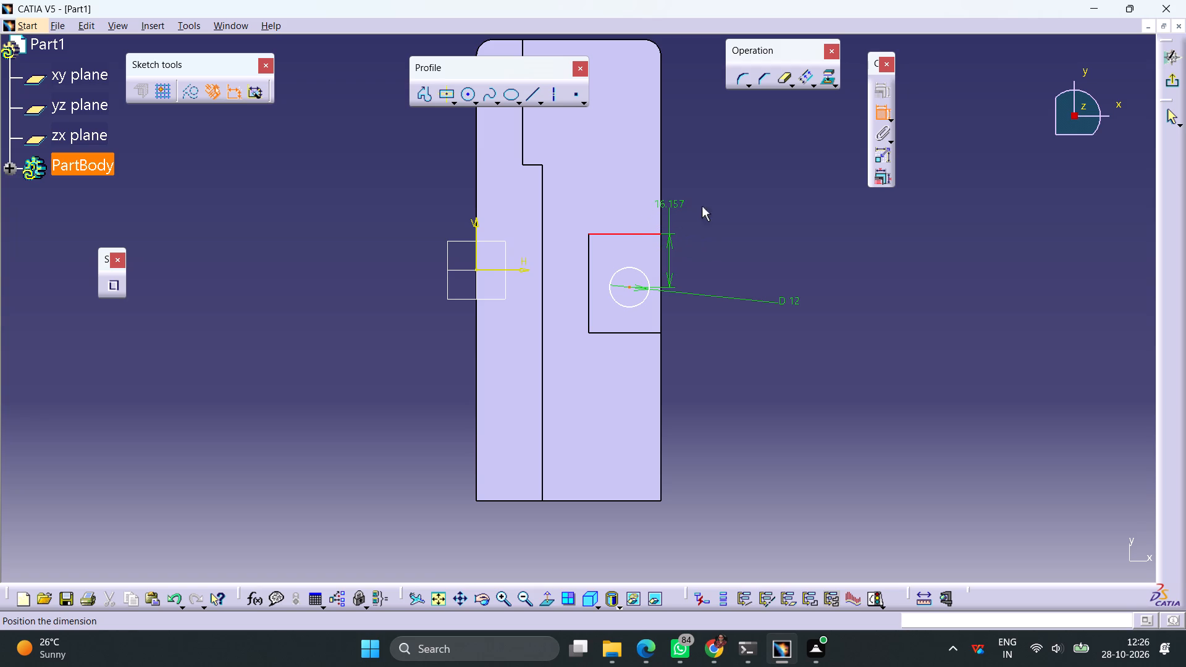
{"action": "left_click", "coordinate": [708, 206]}
{"action": "double_click", "coordinate": [675, 202]}
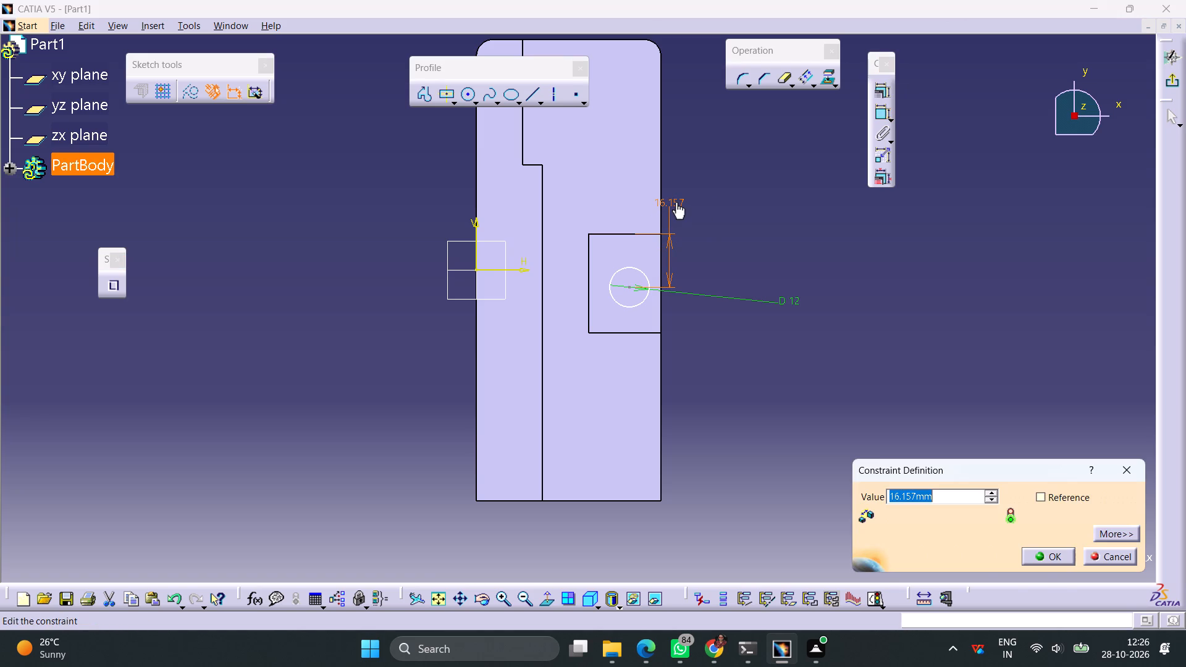
{"action": "type", "text": "15"}
{"action": "key", "text": "Return"}
{"action": "left_click", "coordinate": [725, 217]}
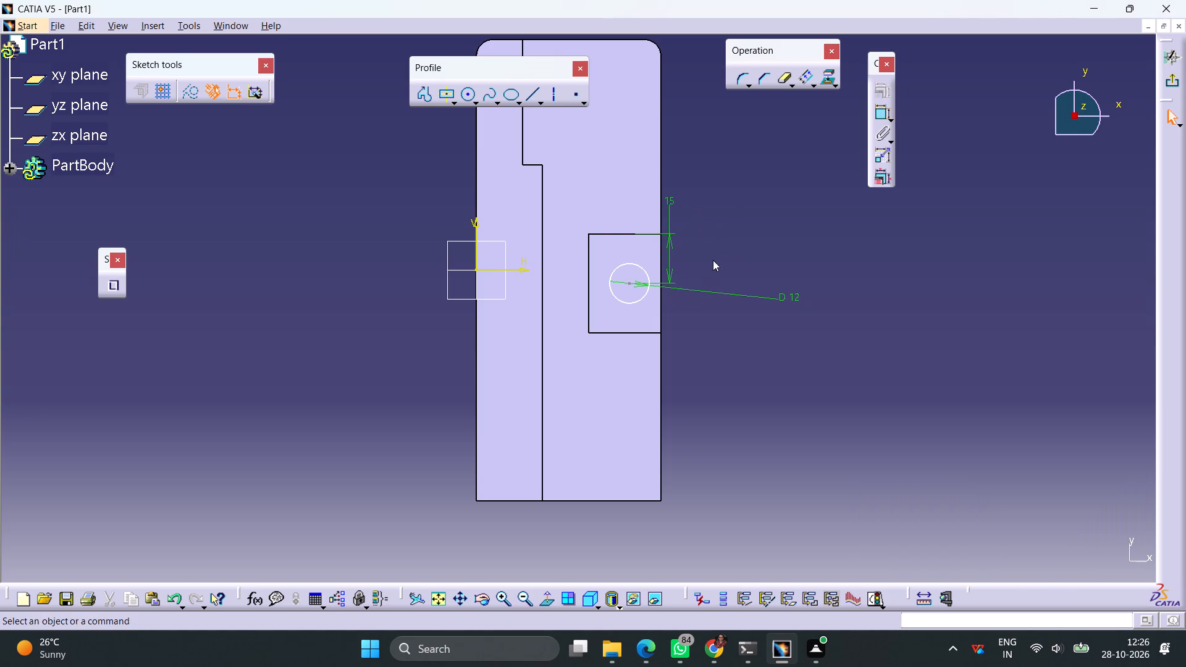
Dimension the circle's centre from the pocket's inner edge parallel to the wall and set the distance to 11 mm.
{"action": "left_click", "coordinate": [629, 283]}
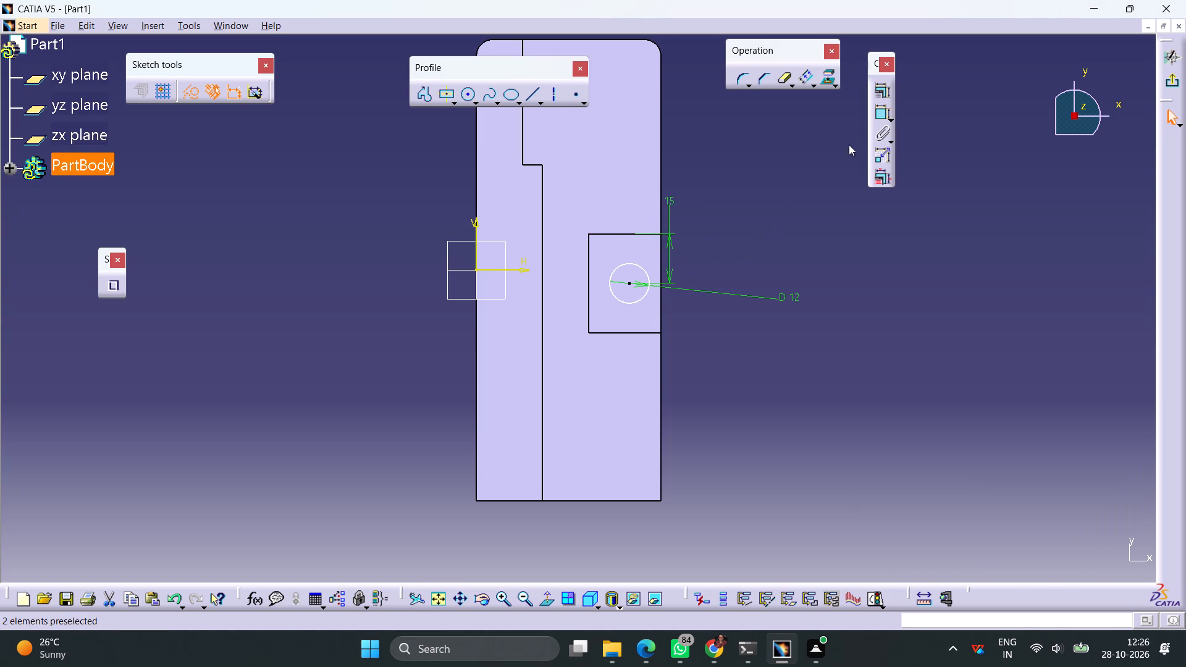
{"action": "left_click", "coordinate": [875, 115]}
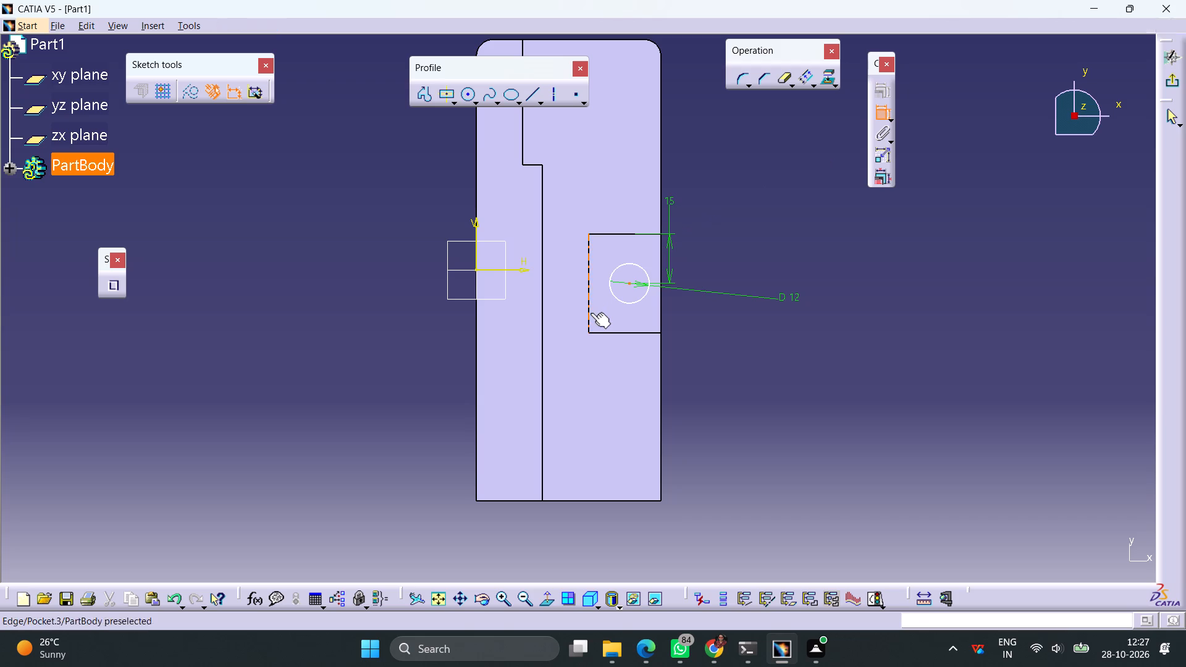
{"action": "left_click", "coordinate": [591, 313]}
{"action": "left_click", "coordinate": [715, 339]}
{"action": "double_click", "coordinate": [718, 333]}
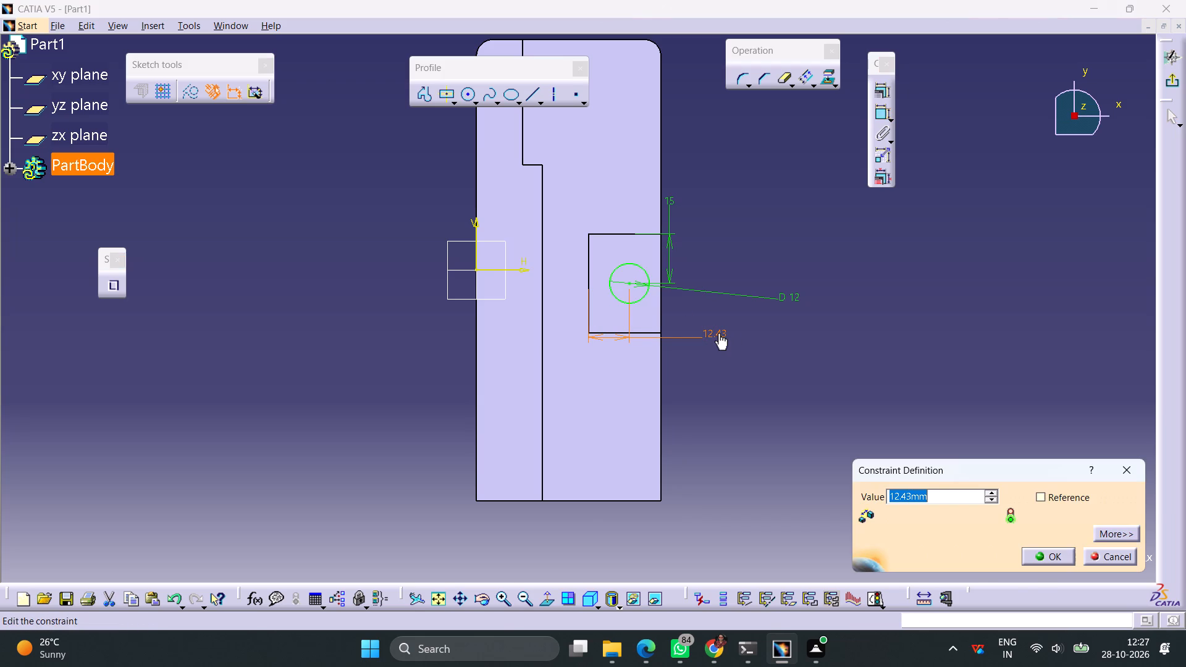
{"action": "type", "text": "11"}
{"action": "key", "text": "Return"}
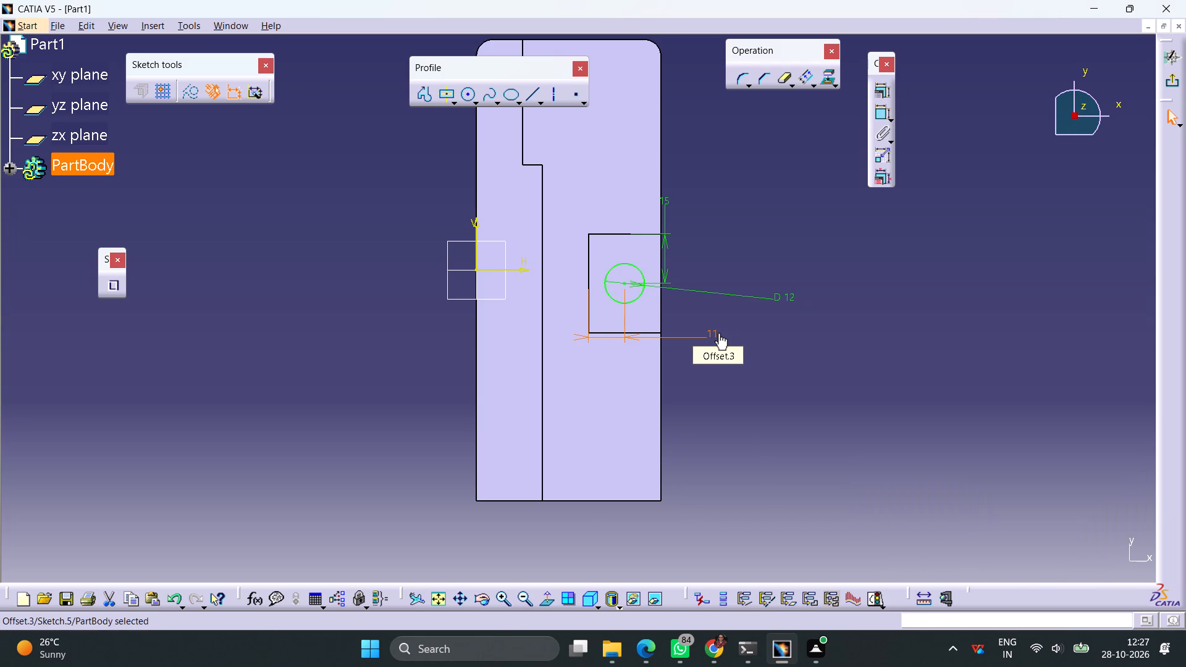
Exit the sketch and cut the circle as a pocket with the Dimension limit and 10 mm depth.
{"action": "left_click", "coordinate": [1167, 84]}
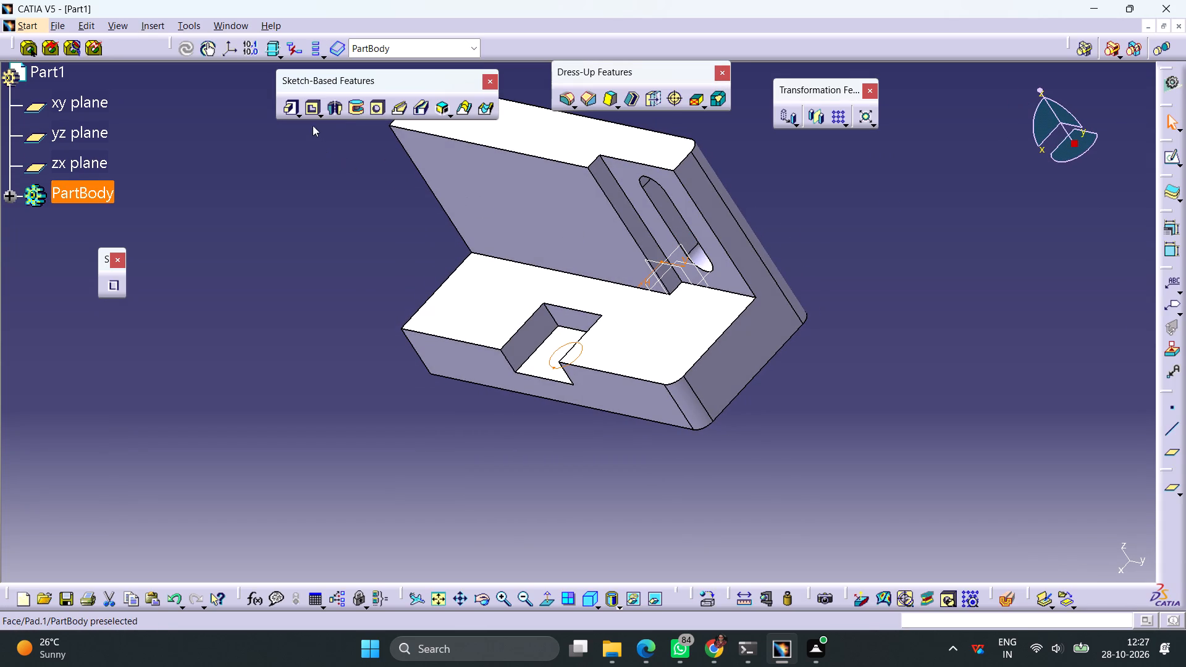
{"action": "left_click", "coordinate": [311, 112]}
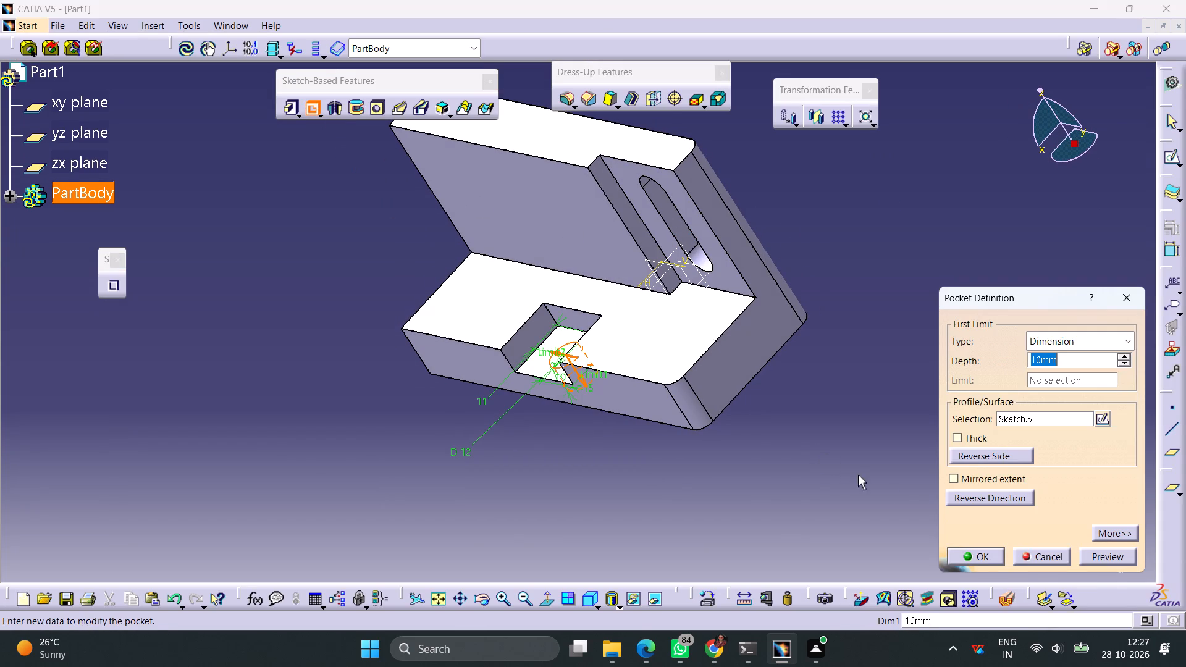
{"action": "left_click", "coordinate": [973, 554]}
{"action": "left_click", "coordinate": [912, 508]}
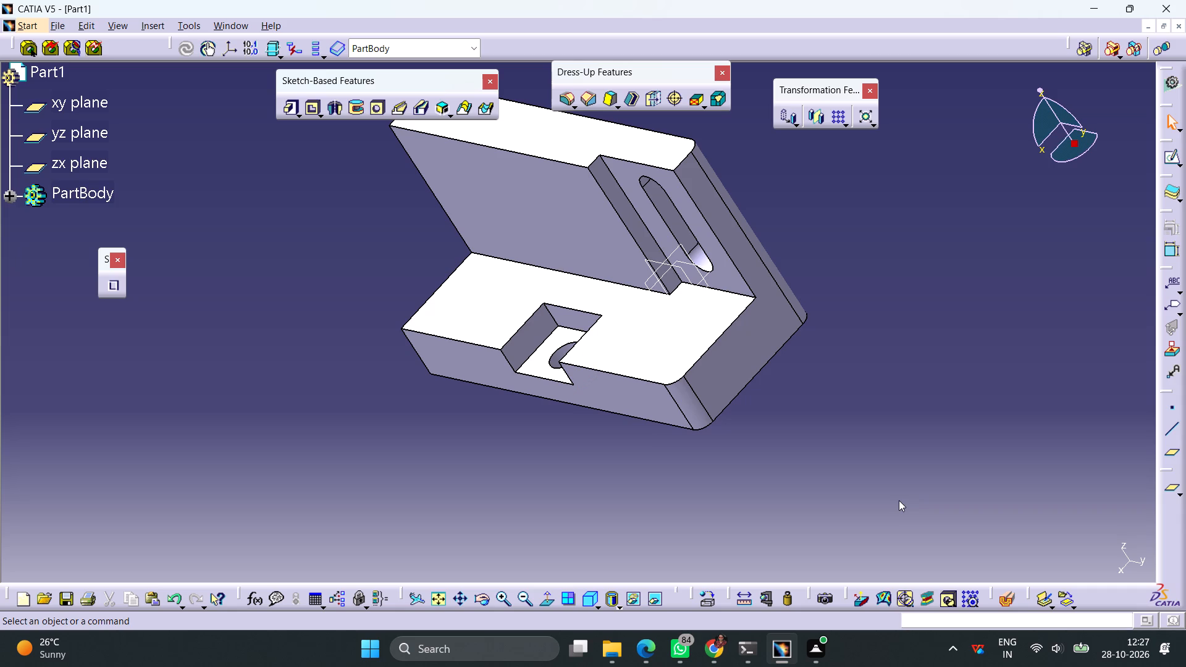
Start a sketch on the base's top face and draw a centered rectangle about 22.5 by 30.7 mm between the pocket and the unrounded end.
{"action": "left_click", "coordinate": [498, 321]}
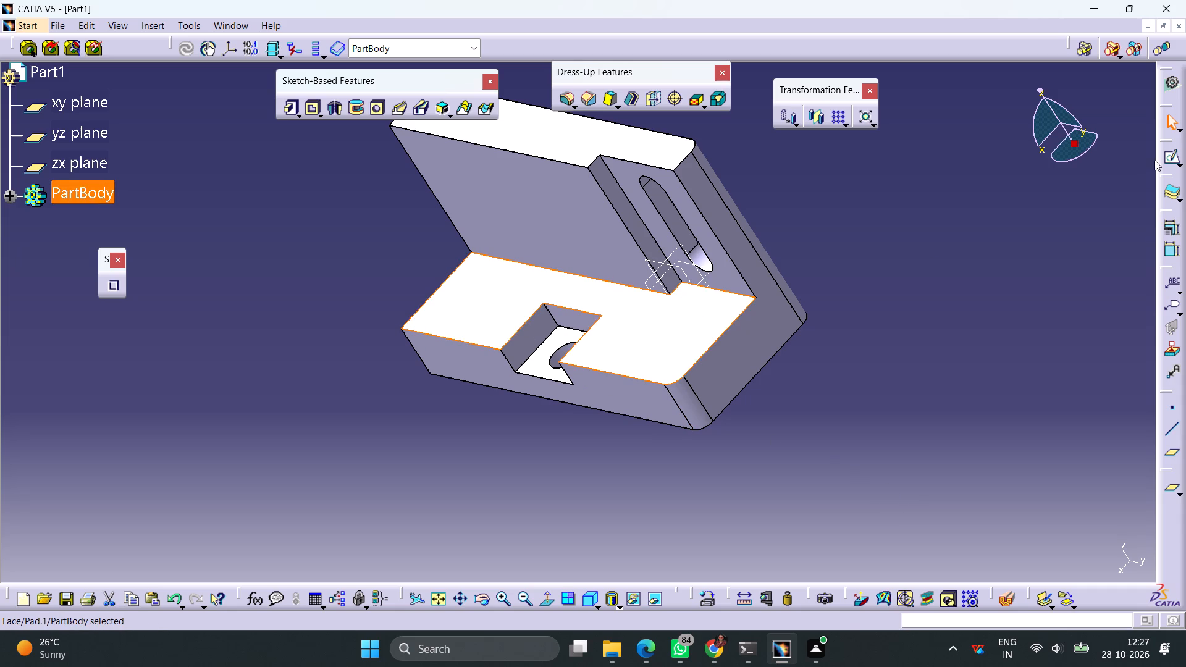
{"action": "left_click", "coordinate": [1161, 156]}
{"action": "left_click", "coordinate": [1170, 155]}
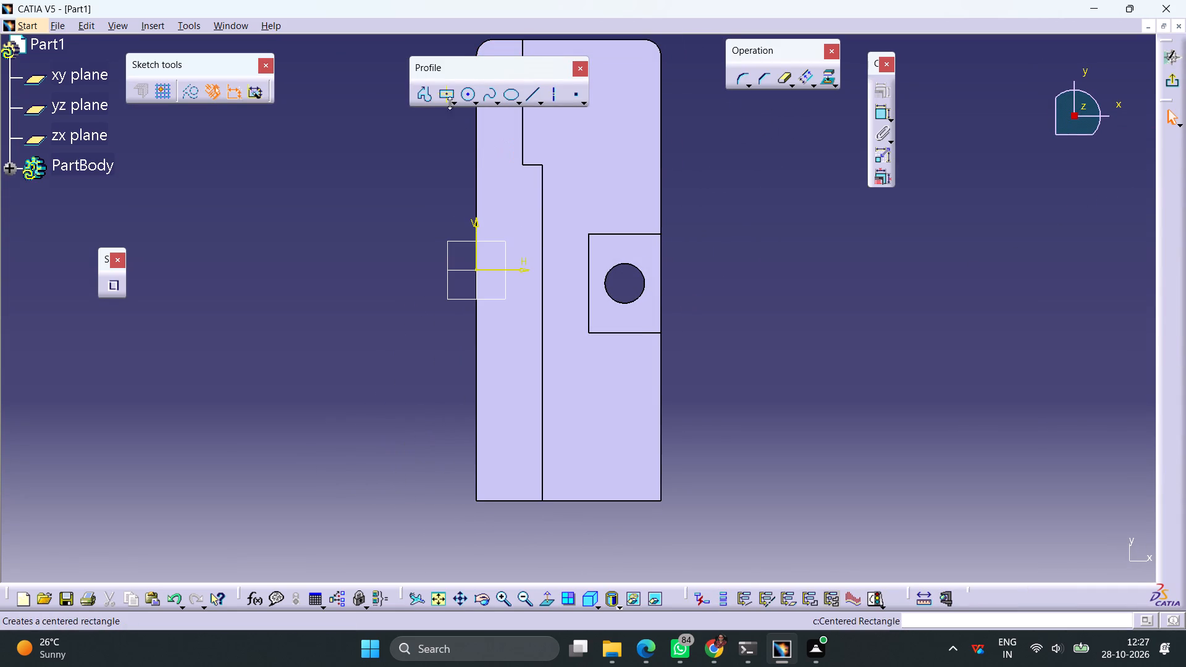
{"action": "left_click", "coordinate": [446, 94]}
{"action": "left_click", "coordinate": [592, 398]}
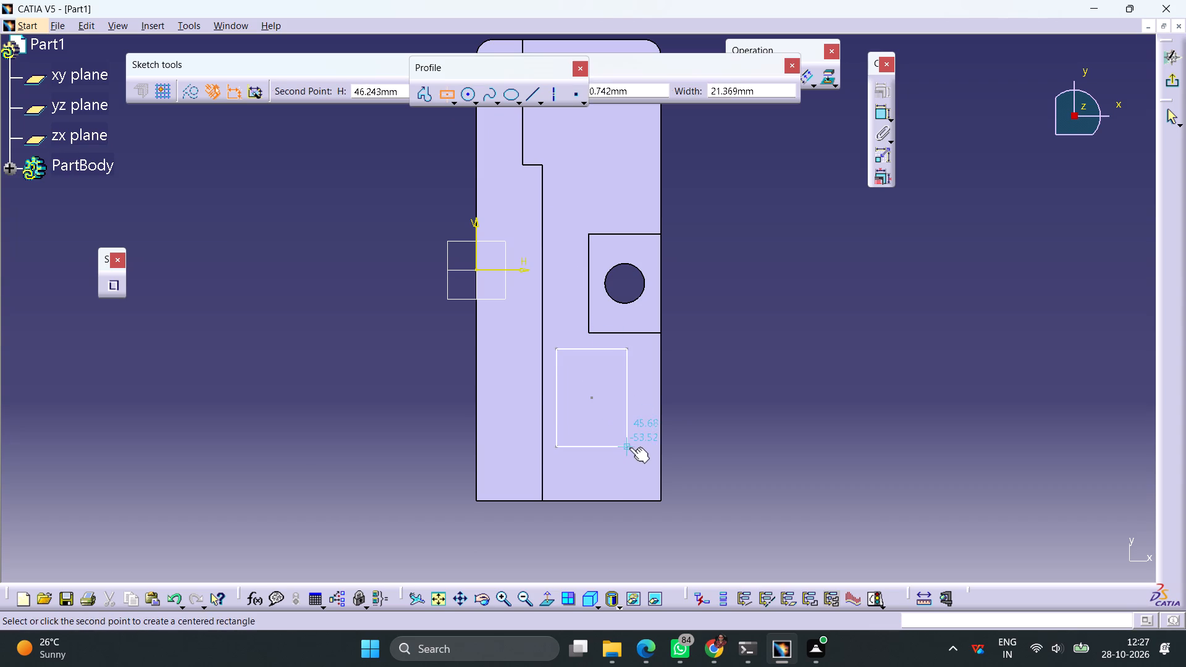
{"action": "left_click", "coordinate": [629, 447]}
{"action": "left_click", "coordinate": [697, 416]}
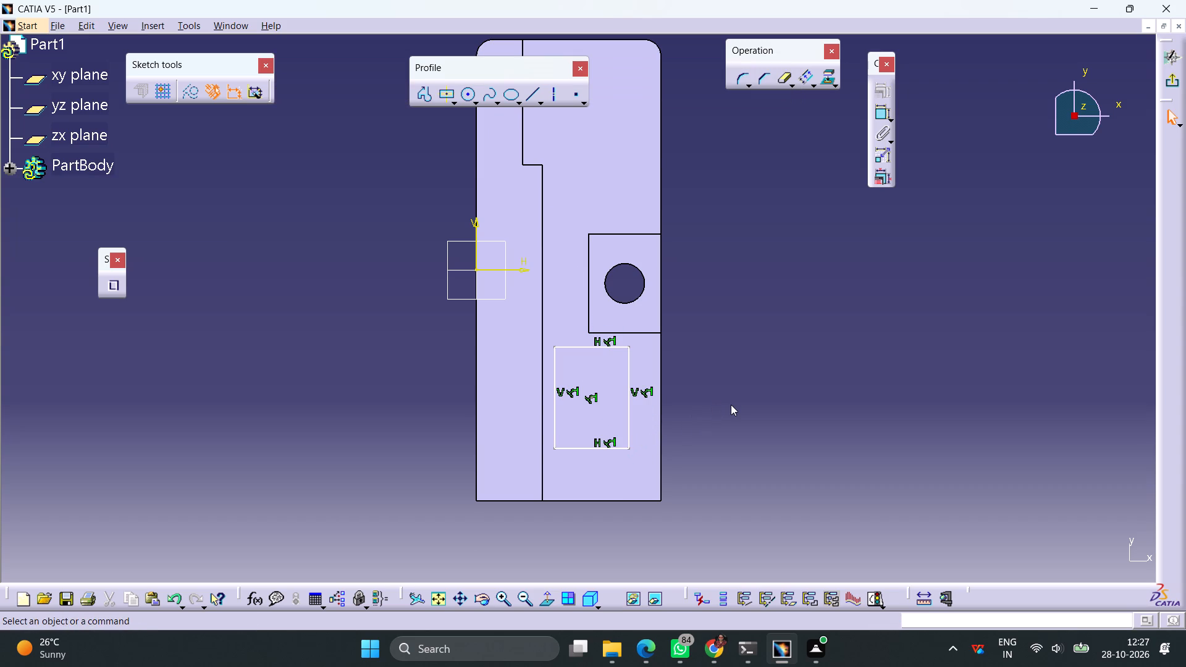
Dimension the new rectangle's lower side and set its length to 36 mm.
{"action": "left_click", "coordinate": [583, 448]}
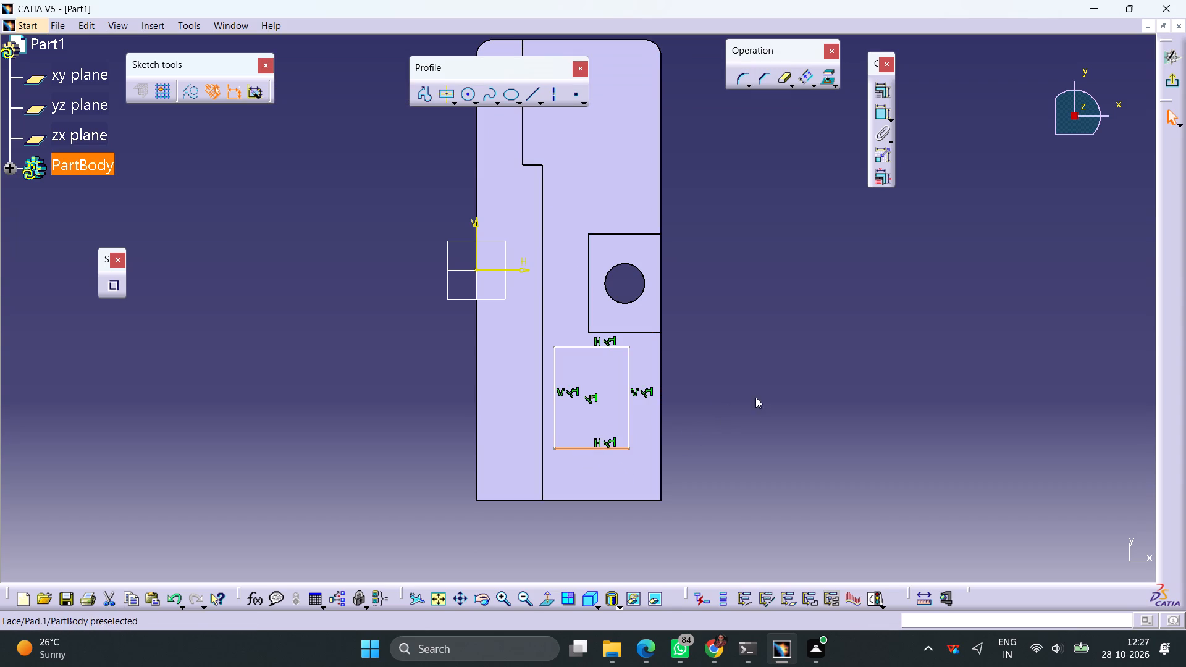
{"action": "left_click", "coordinate": [884, 109]}
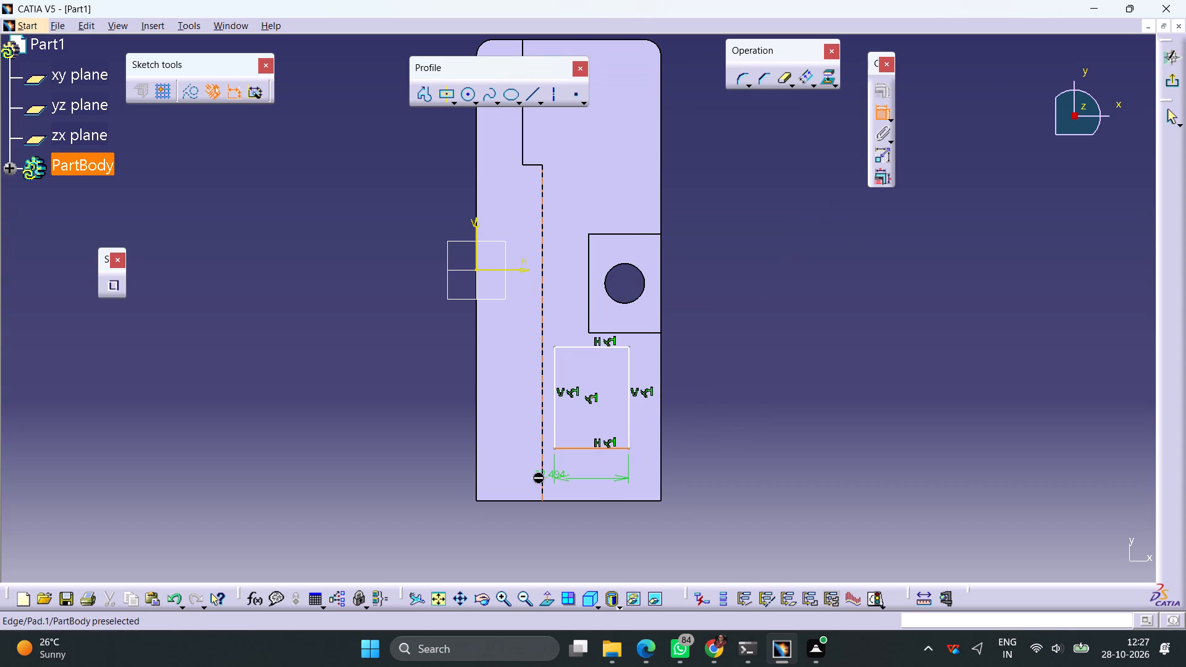
{"action": "left_click", "coordinate": [520, 473]}
{"action": "double_click", "coordinate": [517, 468]}
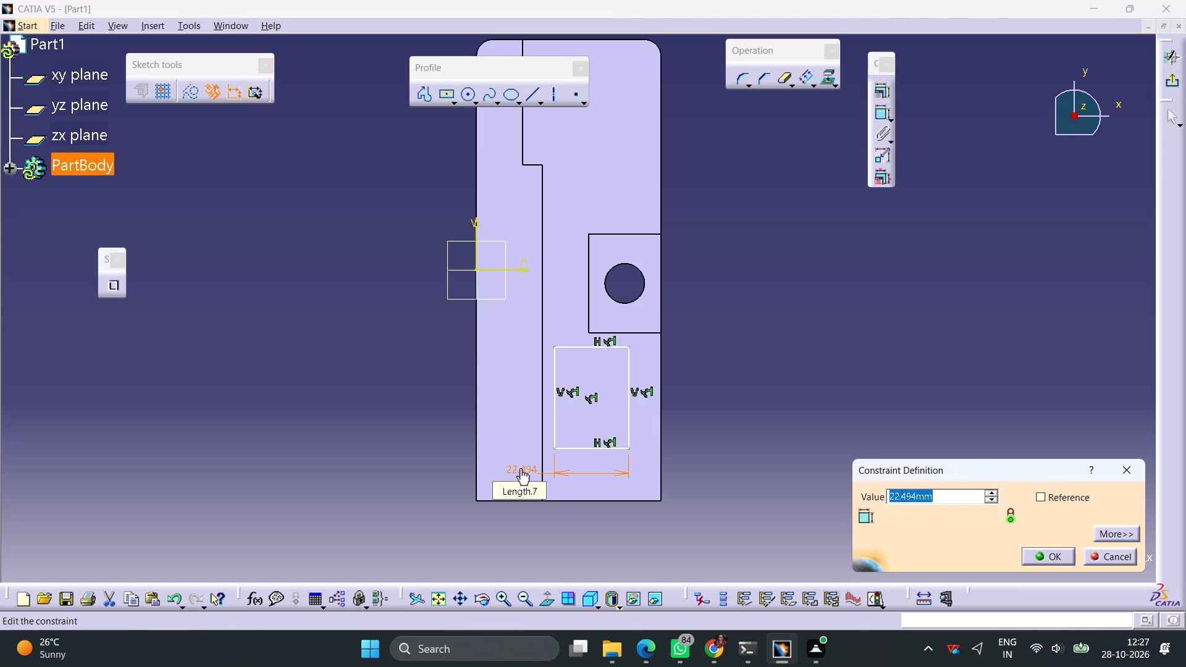
{"action": "type", "text": "36"}
{"action": "key", "text": "Return"}
{"action": "left_click", "coordinate": [866, 448]}
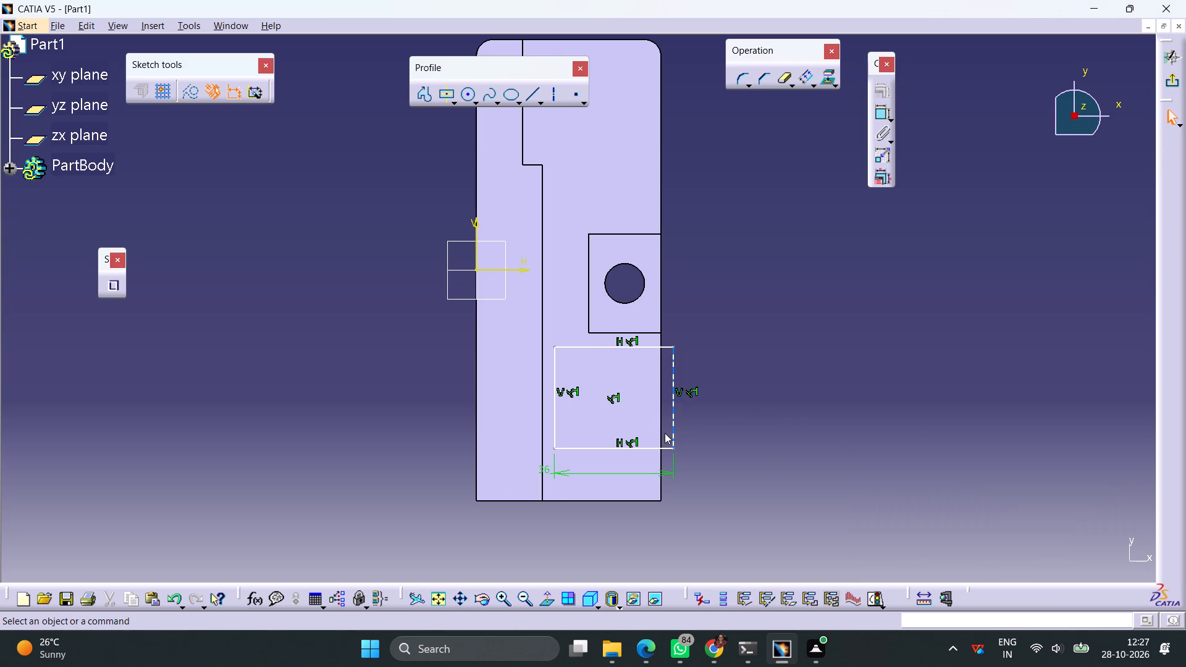
Dimension the rectangle's outer vertical side and set its length to 36 mm.
{"action": "left_click", "coordinate": [674, 427]}
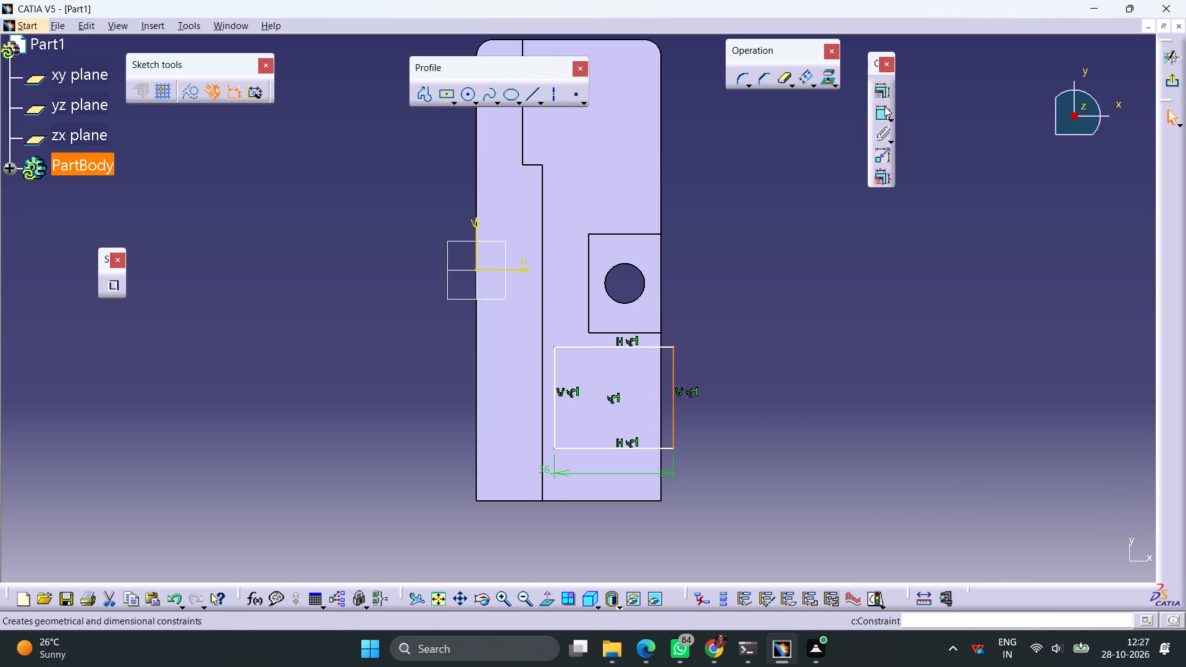
{"action": "left_click", "coordinate": [881, 112]}
{"action": "left_click", "coordinate": [780, 409]}
{"action": "double_click", "coordinate": [784, 404]}
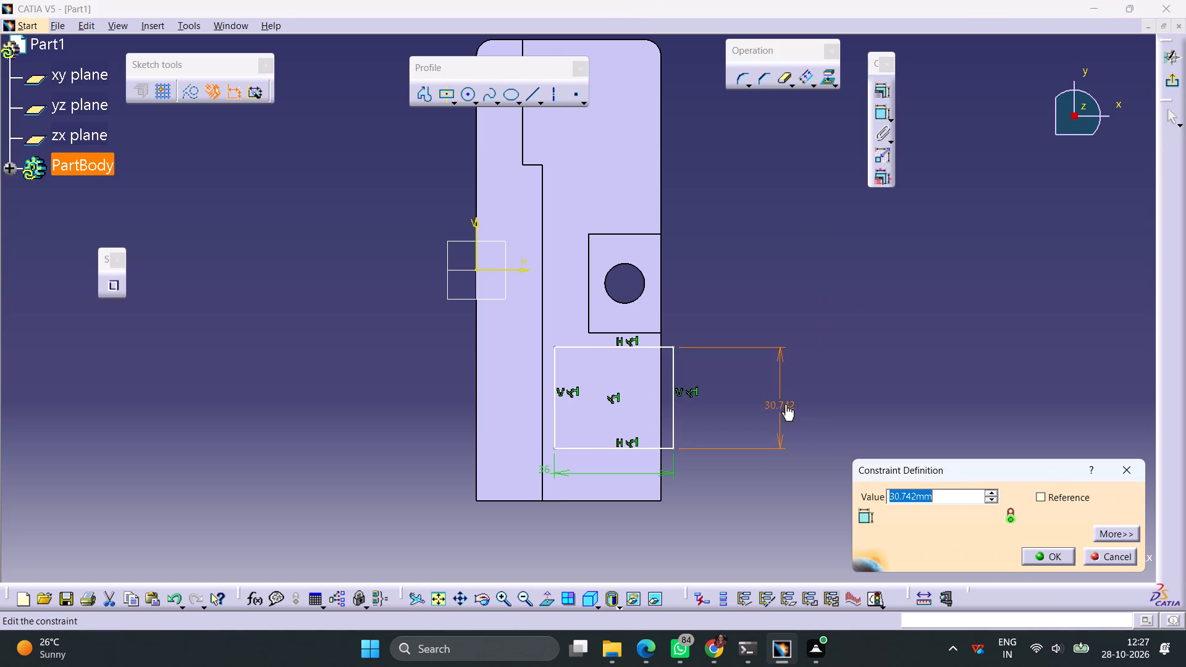
{"action": "type", "text": "36"}
{"action": "key", "text": "Return"}
{"action": "left_click", "coordinate": [835, 421]}
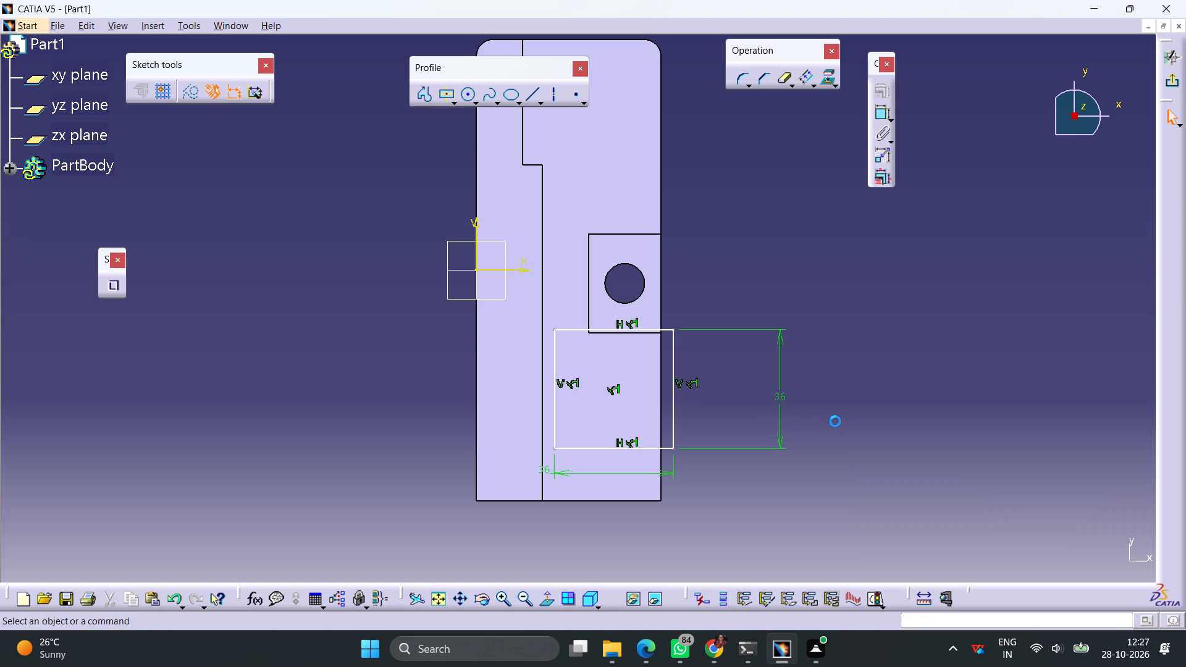
Make the rectangle's lower side coincident with the base's lower end edge.
{"action": "left_click", "coordinate": [631, 448]}
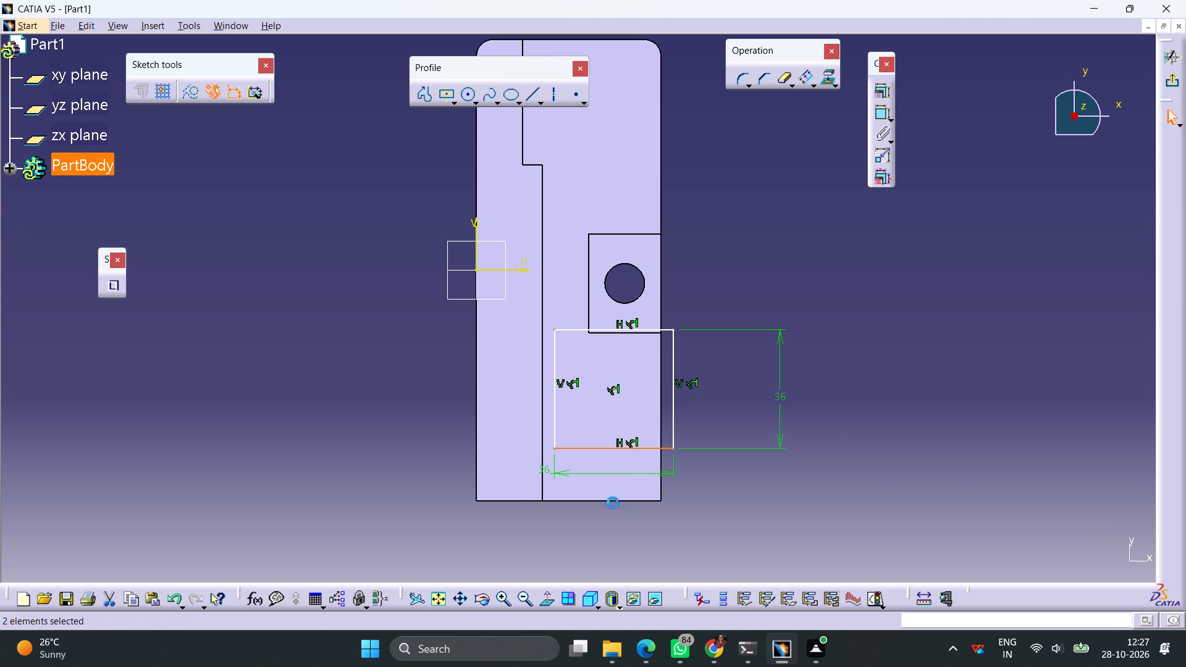
{"action": "left_click", "coordinate": [613, 503], "text": "ctrl"}
{"action": "left_click", "coordinate": [883, 96]}
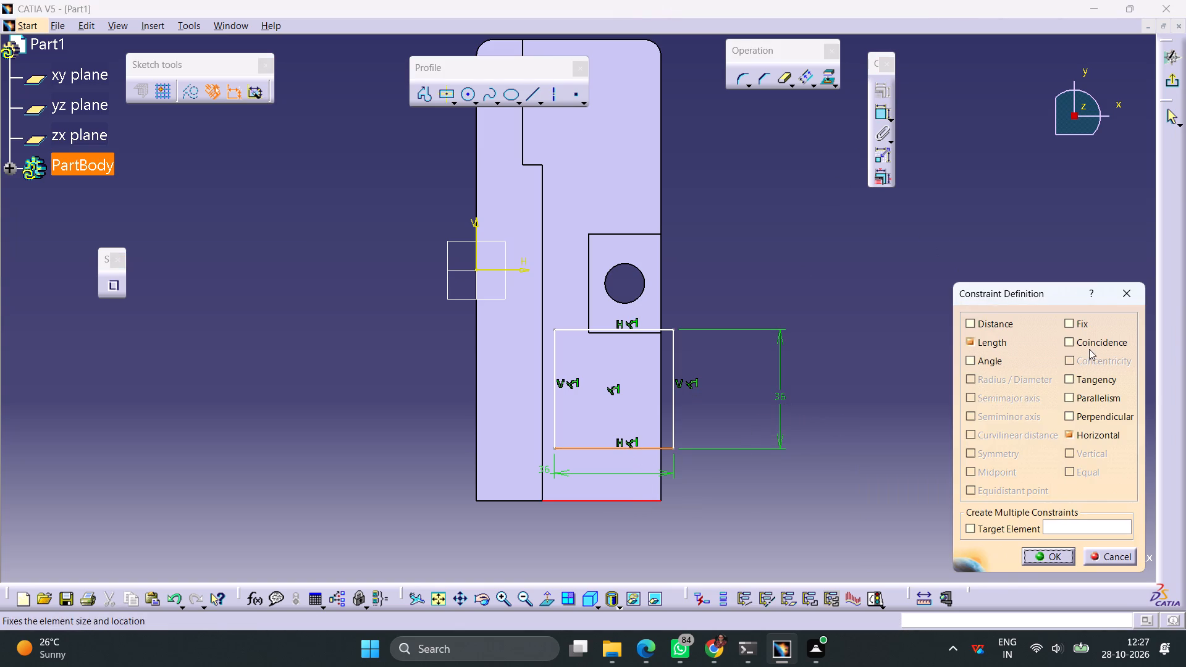
{"action": "left_click", "coordinate": [1092, 340]}
{"action": "left_click", "coordinate": [1042, 558]}
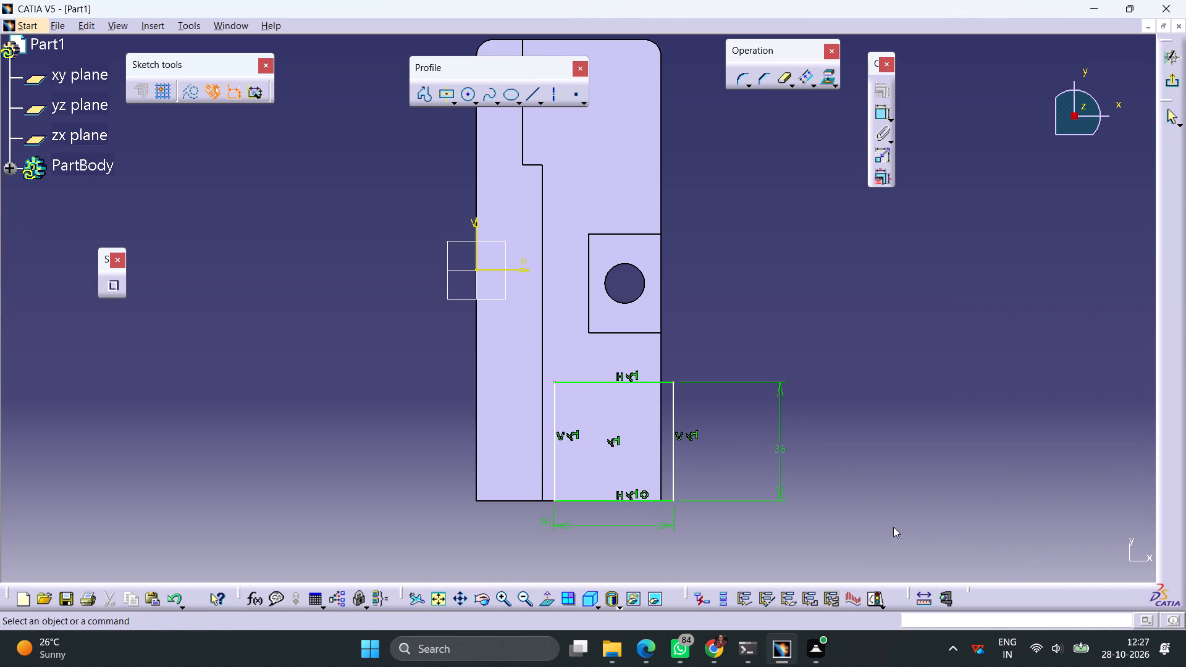
{"action": "left_click", "coordinate": [888, 523]}
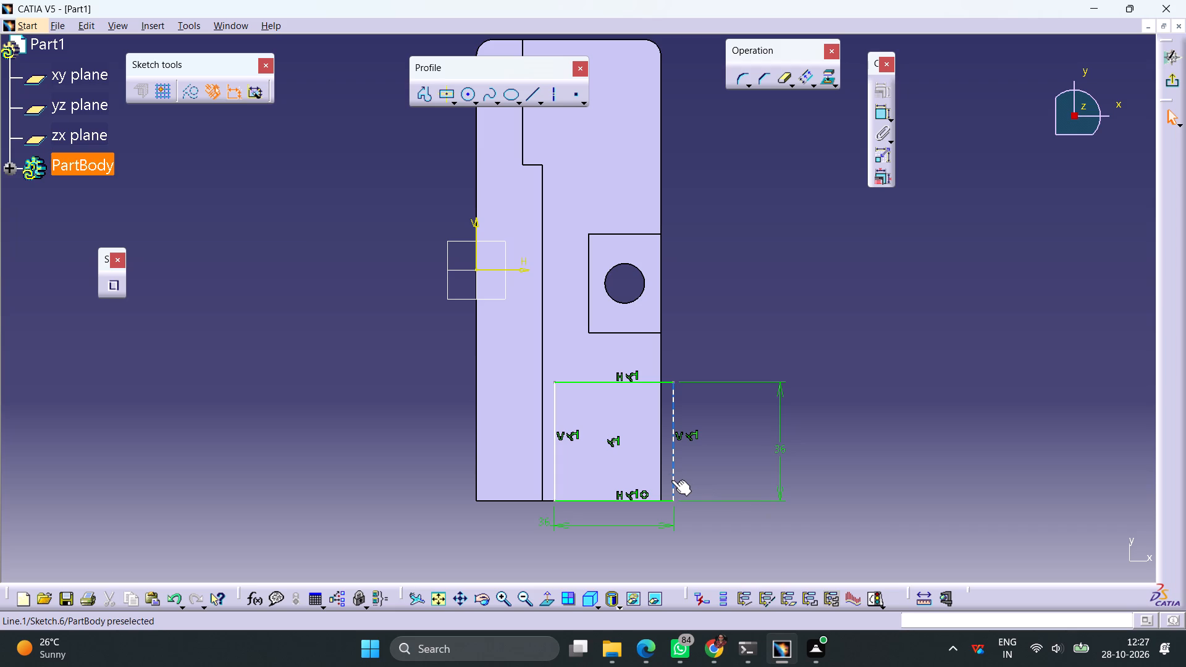
Make the rectangle's outer vertical side coincident with the base's outer long edge.
{"action": "left_click", "coordinate": [671, 480]}
{"action": "left_click", "coordinate": [659, 478], "text": "ctrl"}
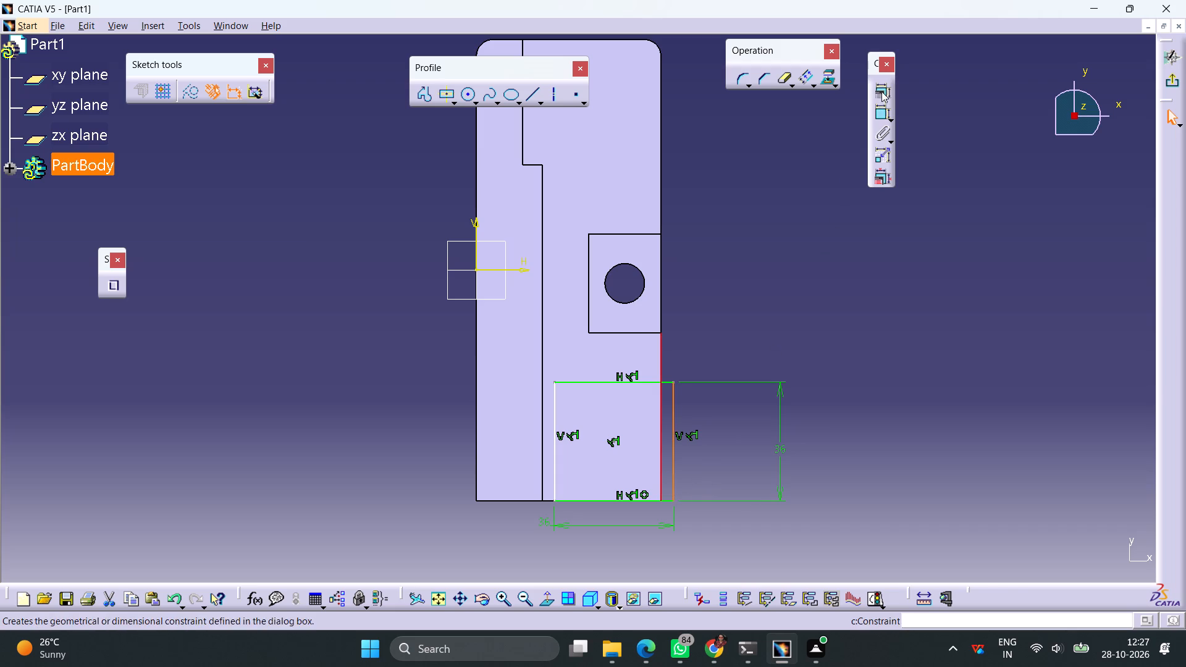
{"action": "left_click", "coordinate": [881, 91]}
{"action": "left_click", "coordinate": [1082, 342]}
{"action": "left_click", "coordinate": [1059, 554]}
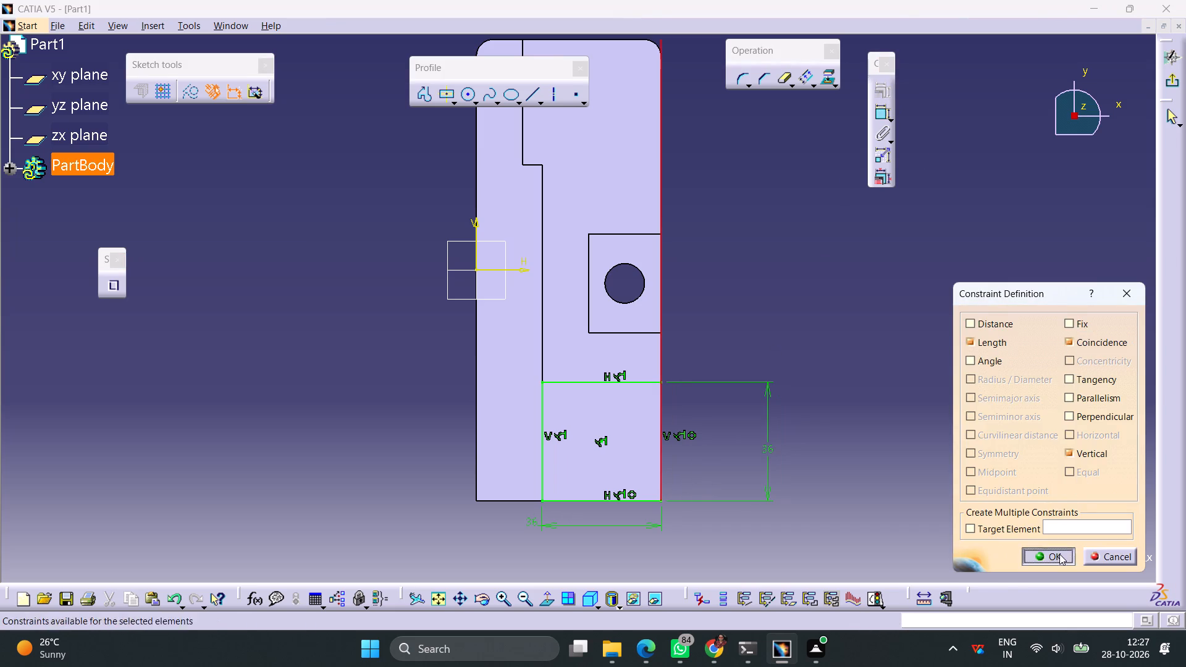
Exit the sketch and pad the 36 mm square with the Dimension limit and a length of 46-20 mm.
{"action": "left_click", "coordinate": [1170, 82]}
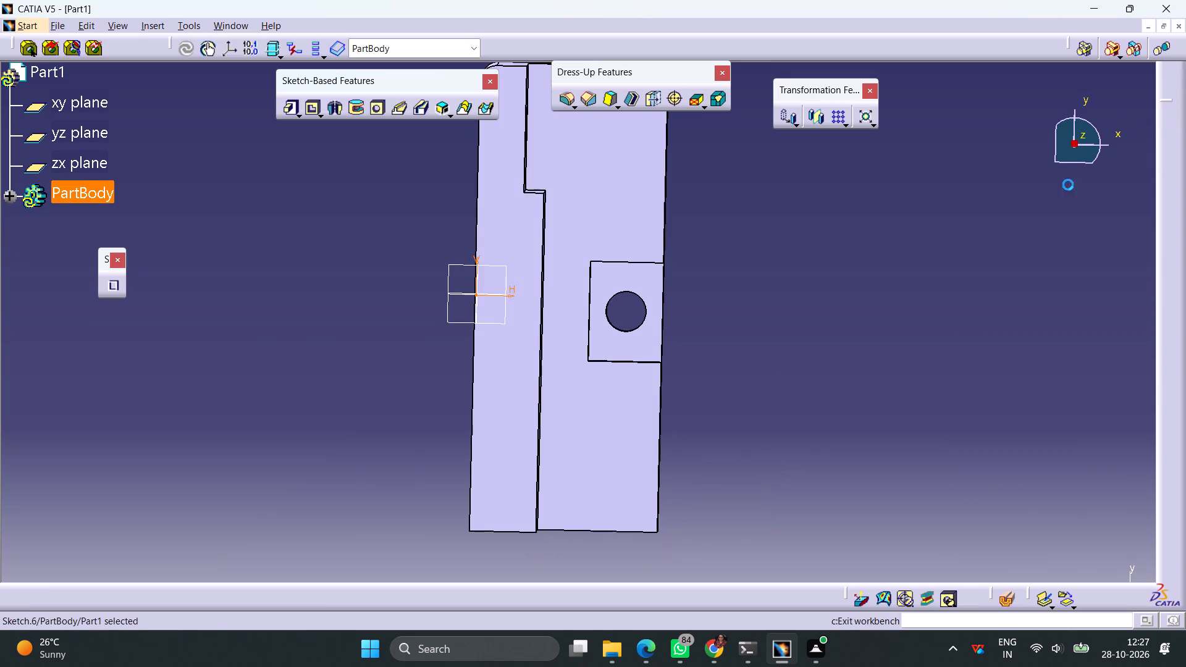
{"action": "left_click", "coordinate": [290, 112]}
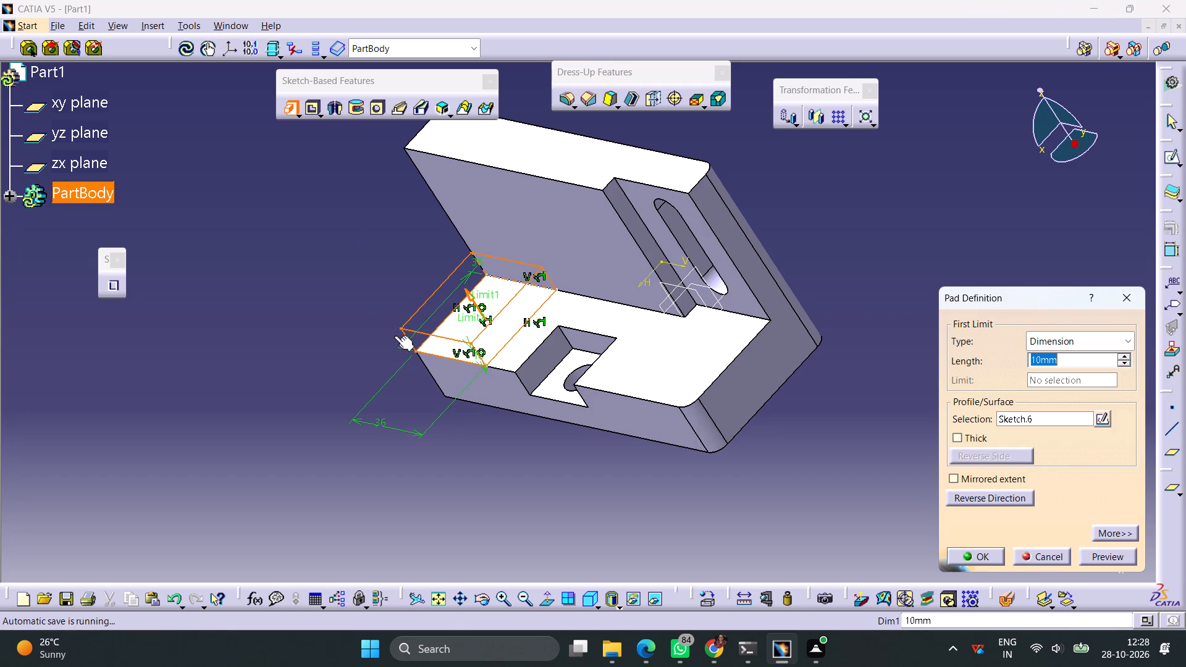
{"action": "type", "text": "46-20"}
{"action": "key", "text": "Return"}
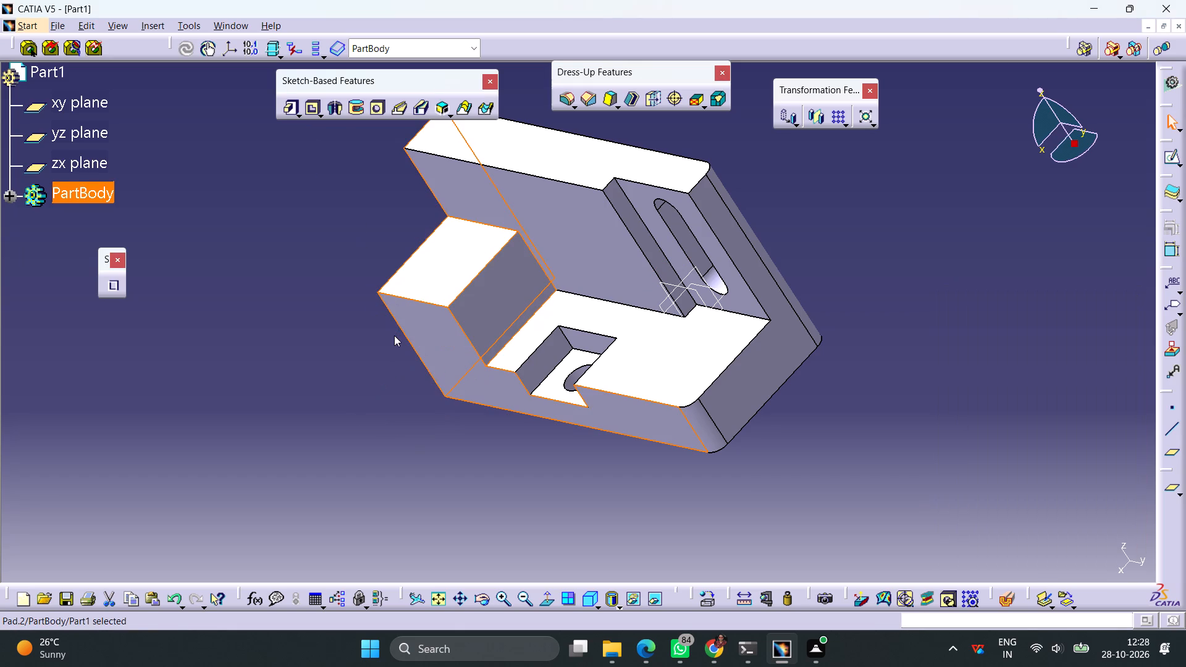
{"action": "left_click", "coordinate": [831, 447]}
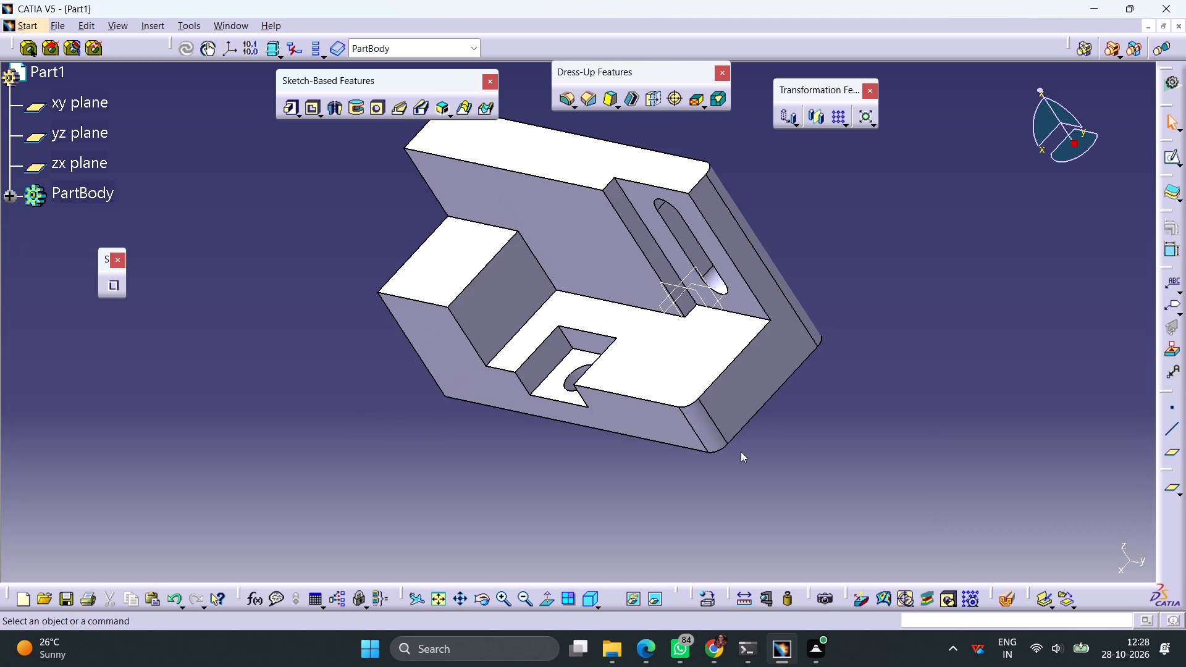
Open a sketch on the square block's inner vertical face and draw a centered rectangle about 17 mm wide and 7 mm high.
{"action": "left_click", "coordinate": [510, 292]}
{"action": "left_click", "coordinate": [1171, 159]}
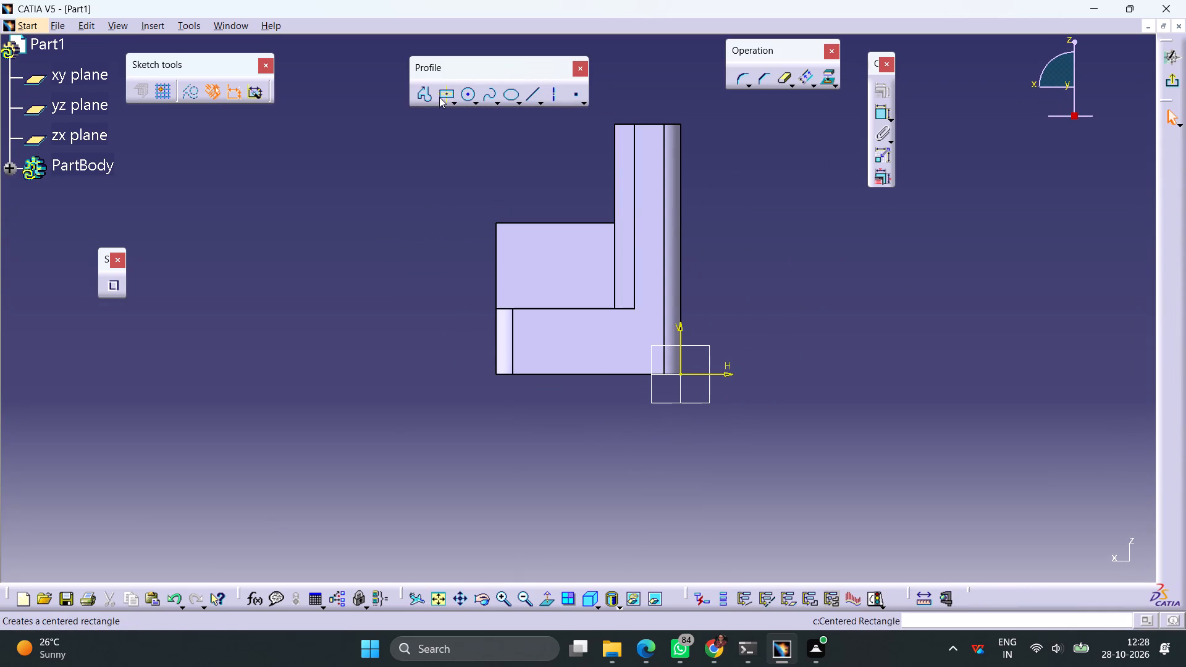
{"action": "left_click", "coordinate": [440, 95]}
{"action": "left_click", "coordinate": [550, 258]}
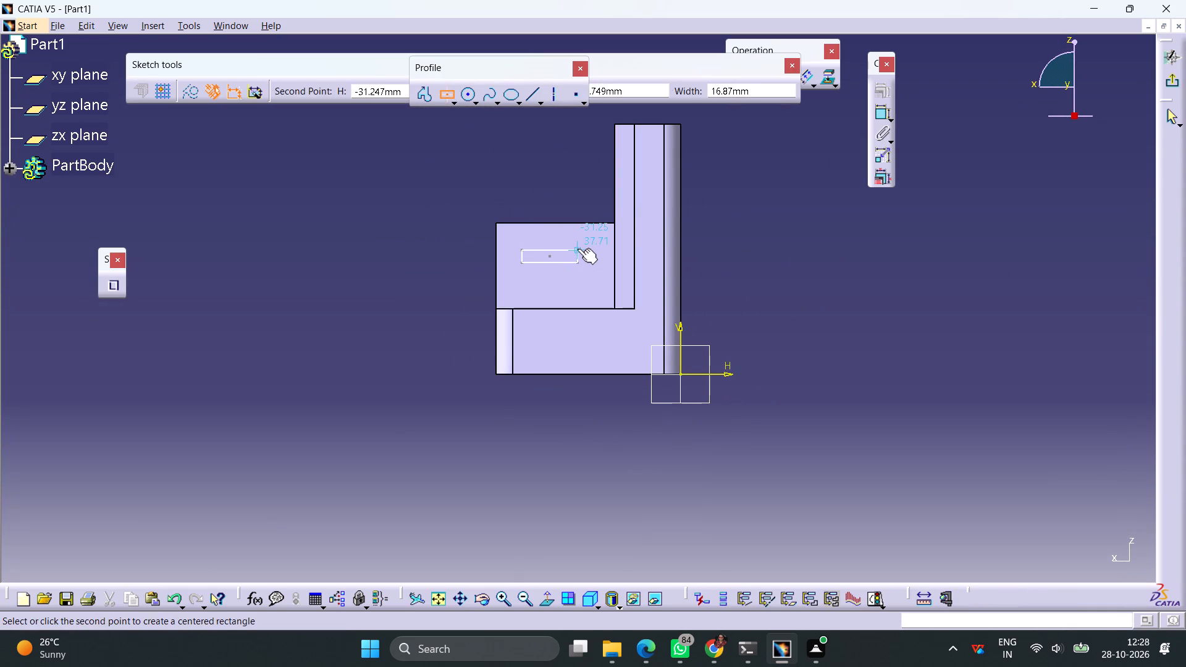
{"action": "left_click", "coordinate": [578, 245]}
{"action": "left_click", "coordinate": [826, 371]}
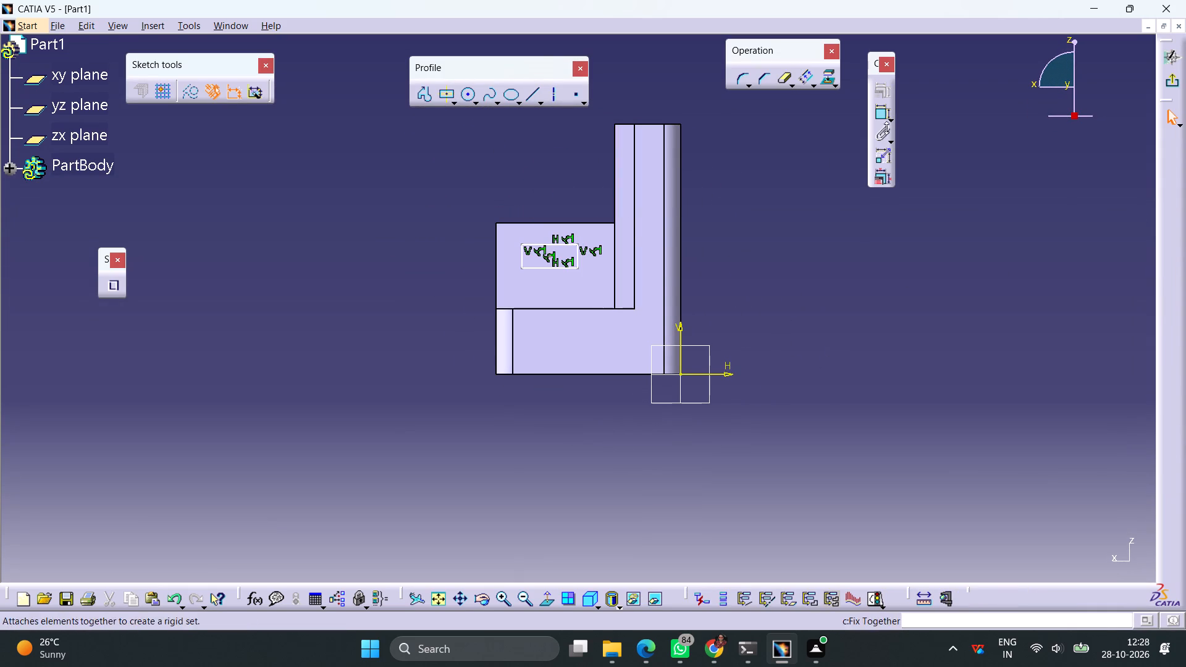
Dimension the rectangle's centre point from the block's top edge and set the offset to 8 mm.
{"action": "left_click", "coordinate": [884, 118]}
{"action": "left_click", "coordinate": [550, 256]}
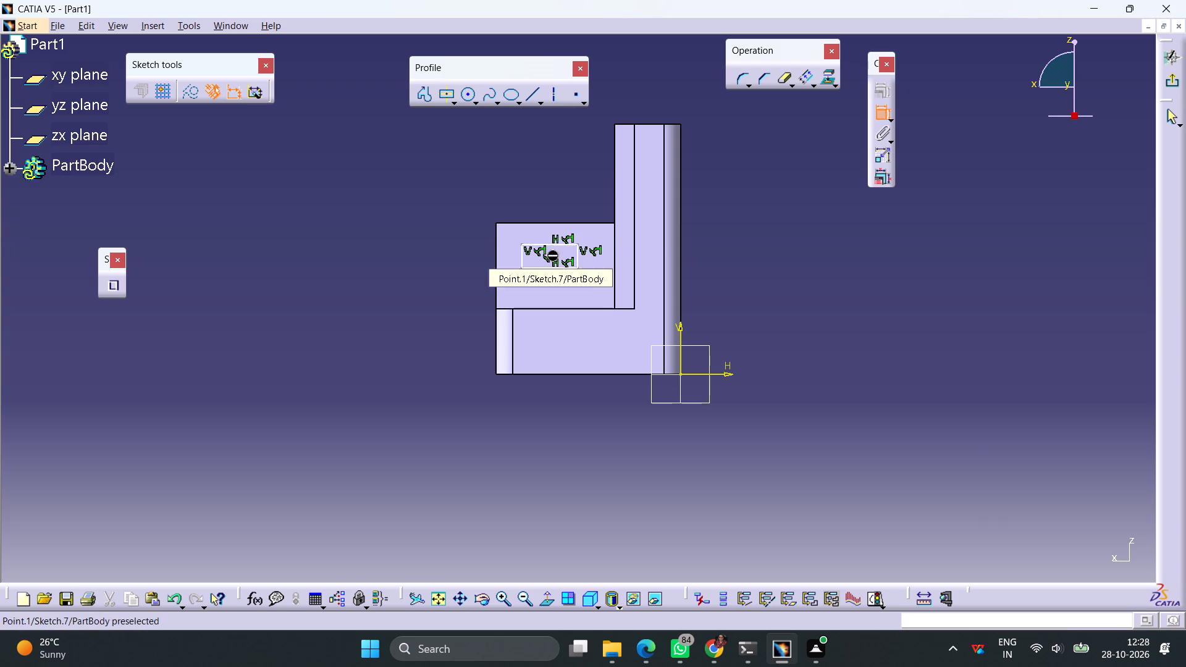
{"action": "left_click", "coordinate": [526, 224]}
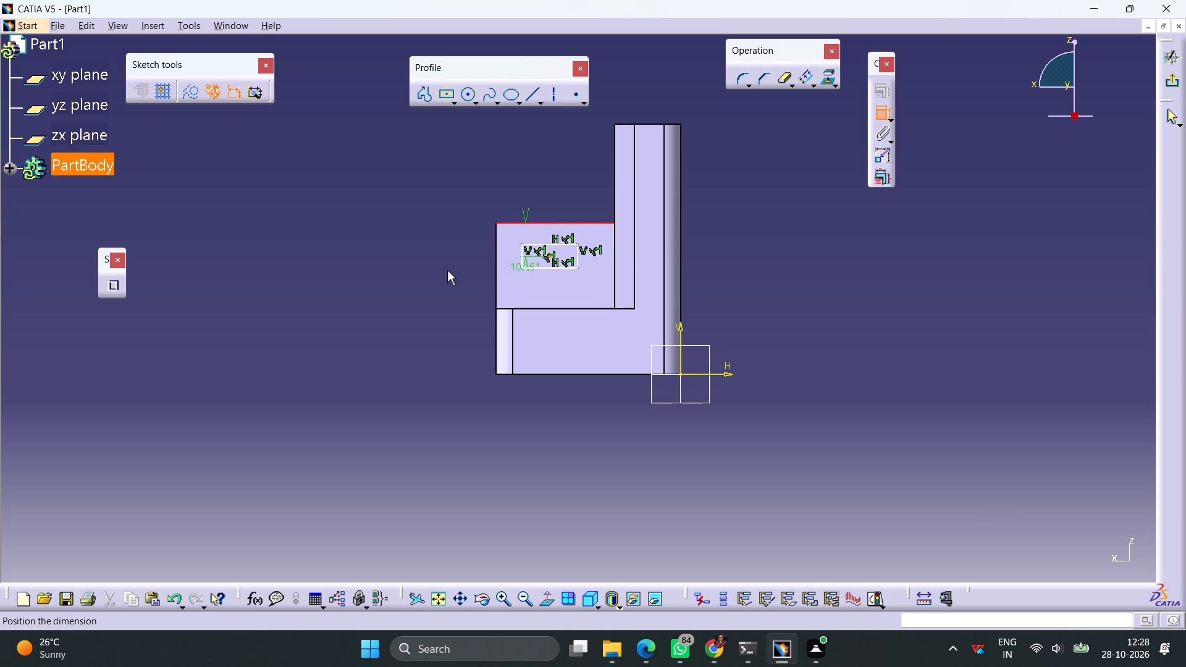
{"action": "left_click", "coordinate": [503, 200]}
{"action": "double_click", "coordinate": [528, 196]}
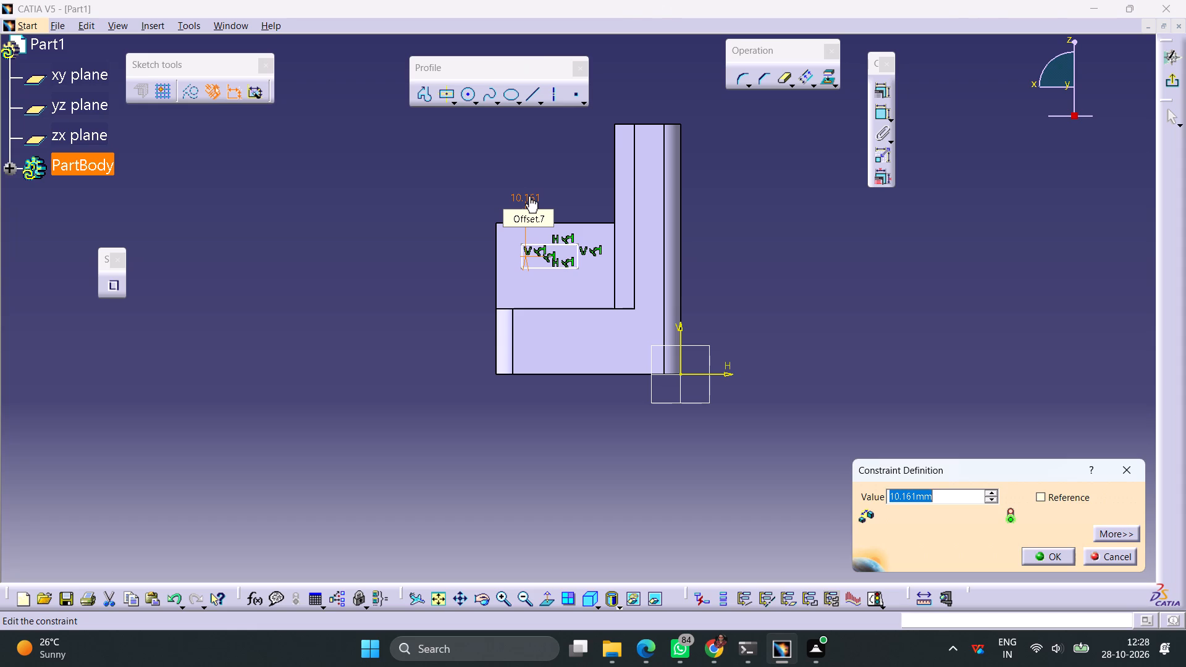
{"action": "key", "text": "8"}
{"action": "key", "text": "Return"}
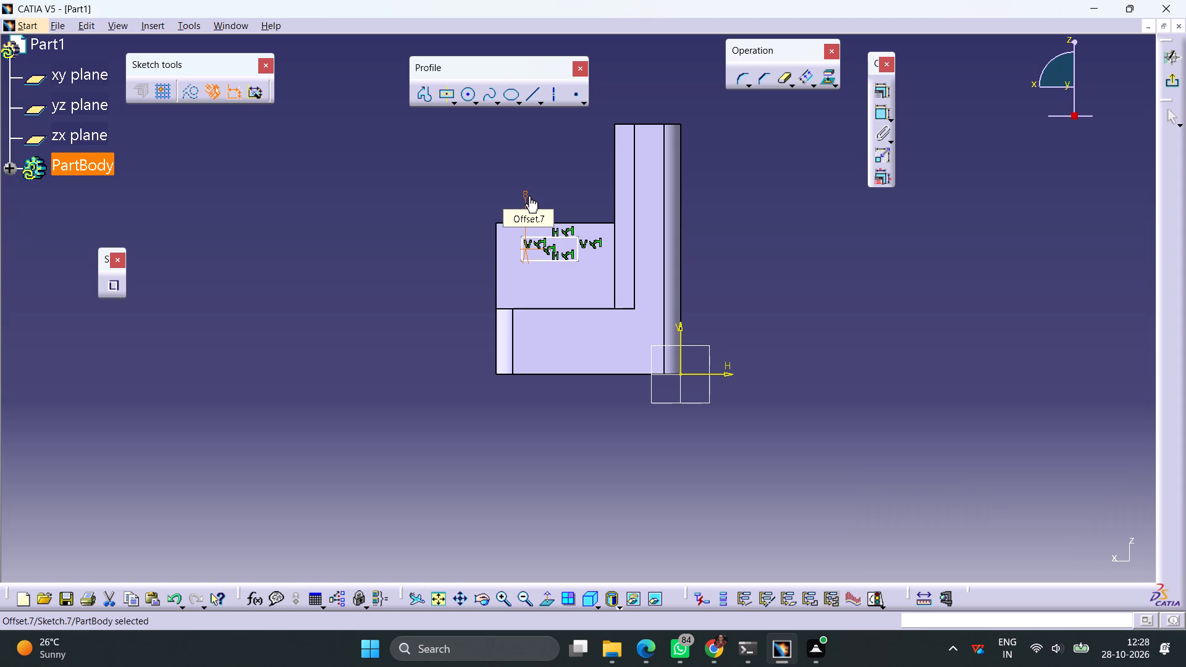
Dimension the rectangle's vertical side and set its height to 12 mm.
{"action": "left_click", "coordinate": [579, 251]}
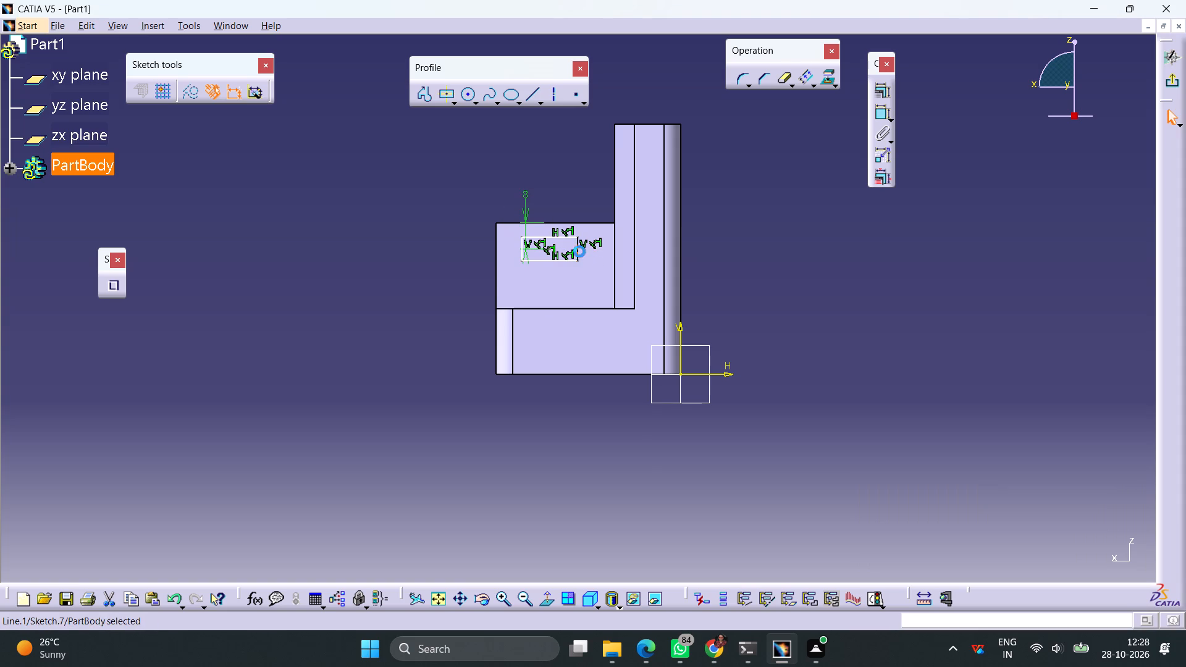
{"action": "left_click", "coordinate": [880, 113]}
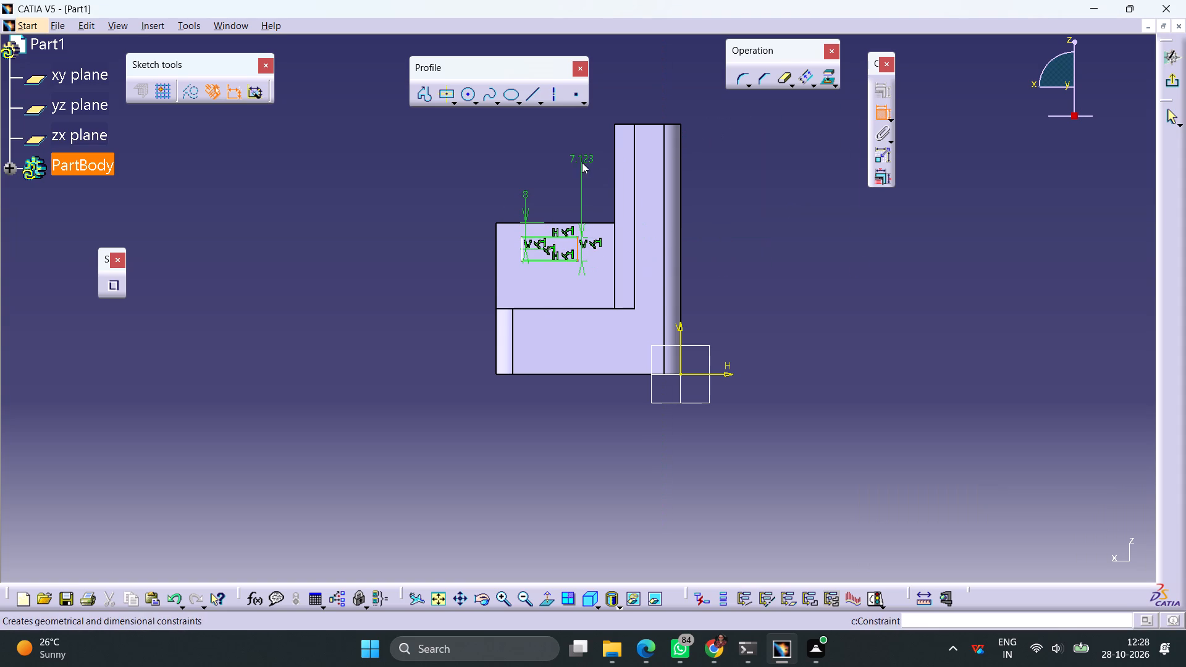
{"action": "left_click", "coordinate": [592, 161]}
{"action": "double_click", "coordinate": [597, 155]}
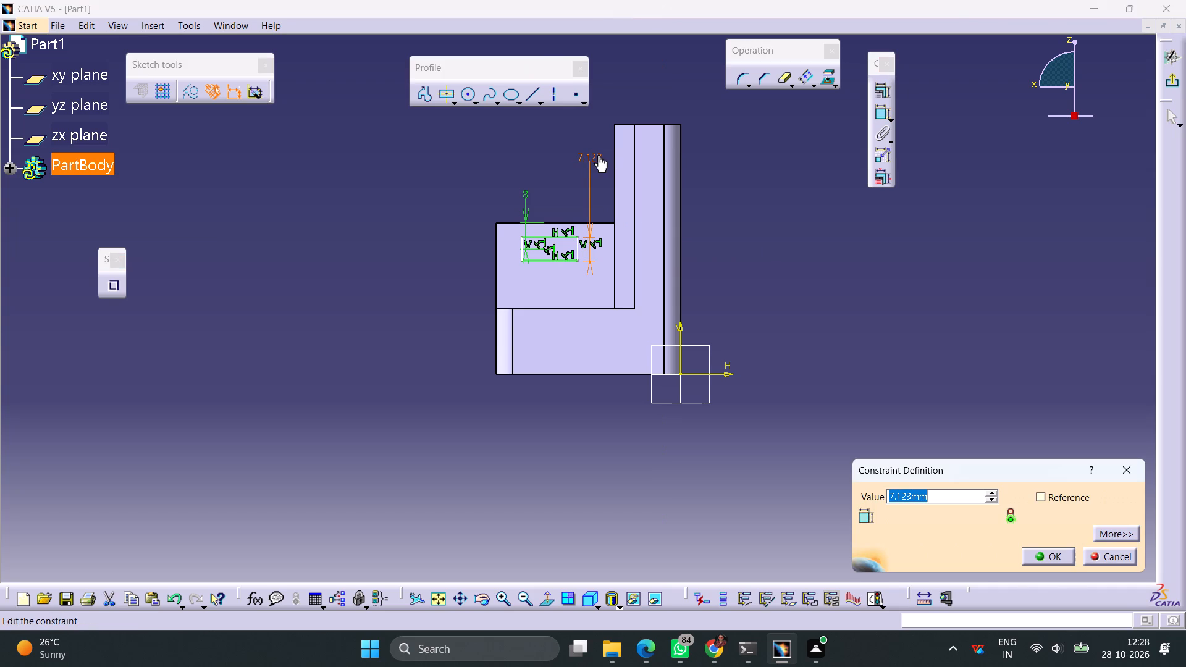
{"action": "type", "text": "12"}
{"action": "key", "text": "Return"}
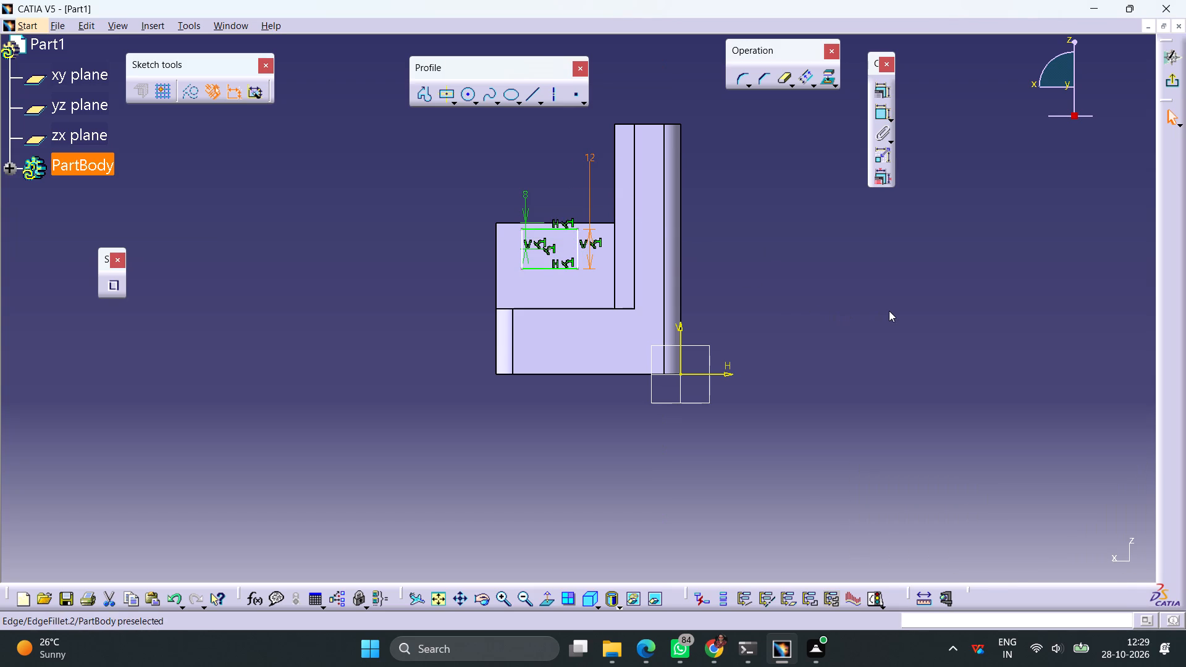
Change the offset between the rectangle's centre and the block's top edge to 26/2 mm.
{"action": "double_click", "coordinate": [526, 196]}
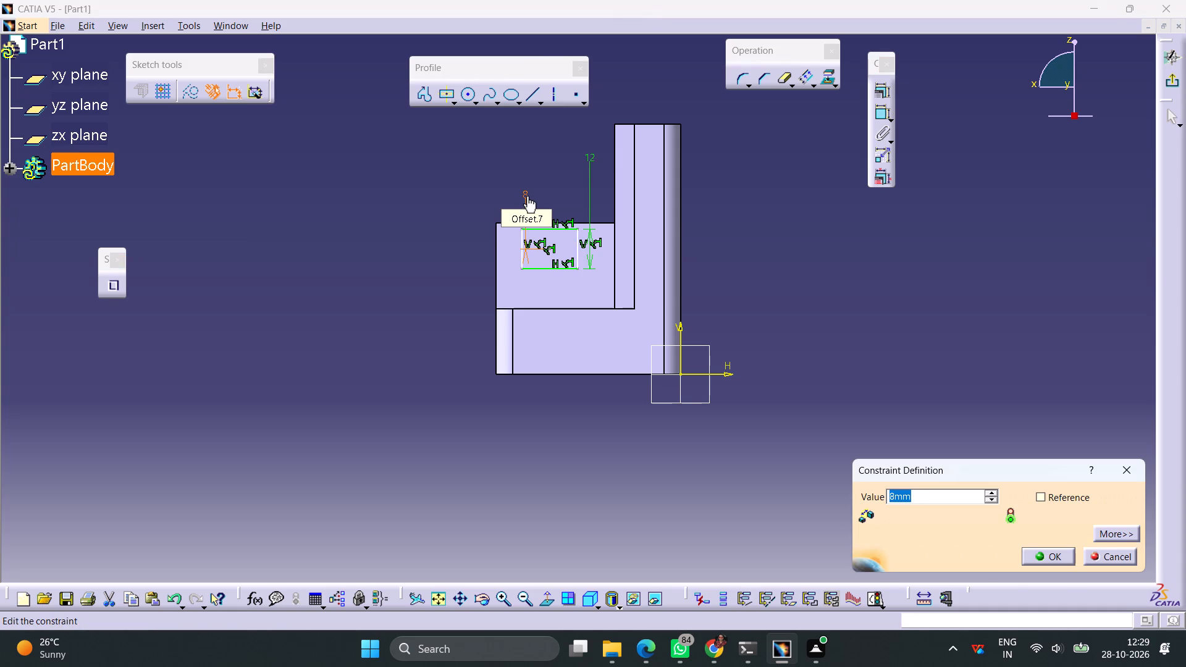
{"action": "type", "text": "26/2"}
{"action": "key", "text": "Return"}
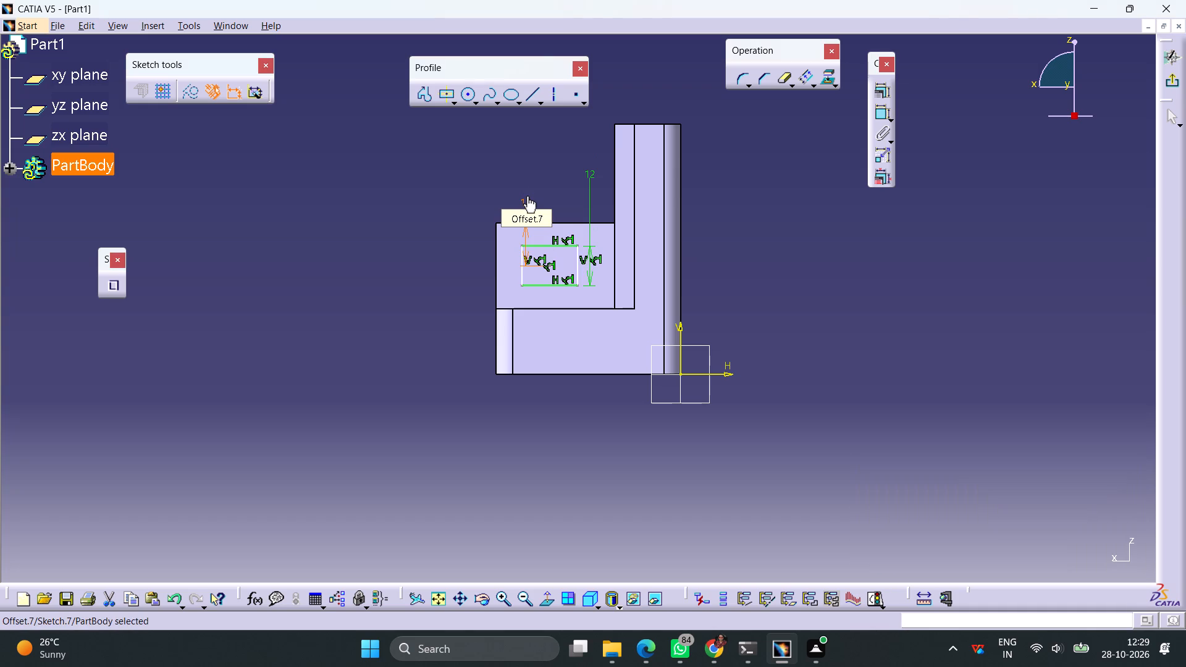
{"action": "left_click", "coordinate": [781, 332]}
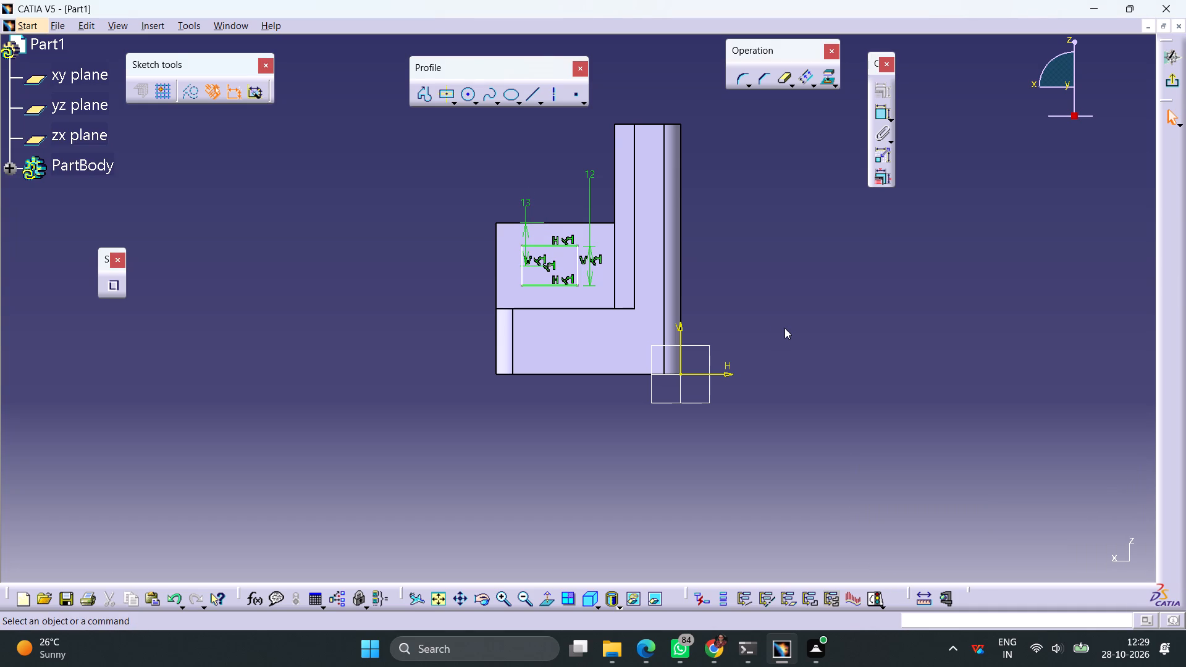
Dimension the rectangle's lower horizontal side and set its length to 17 mm.
{"action": "left_click", "coordinate": [547, 285]}
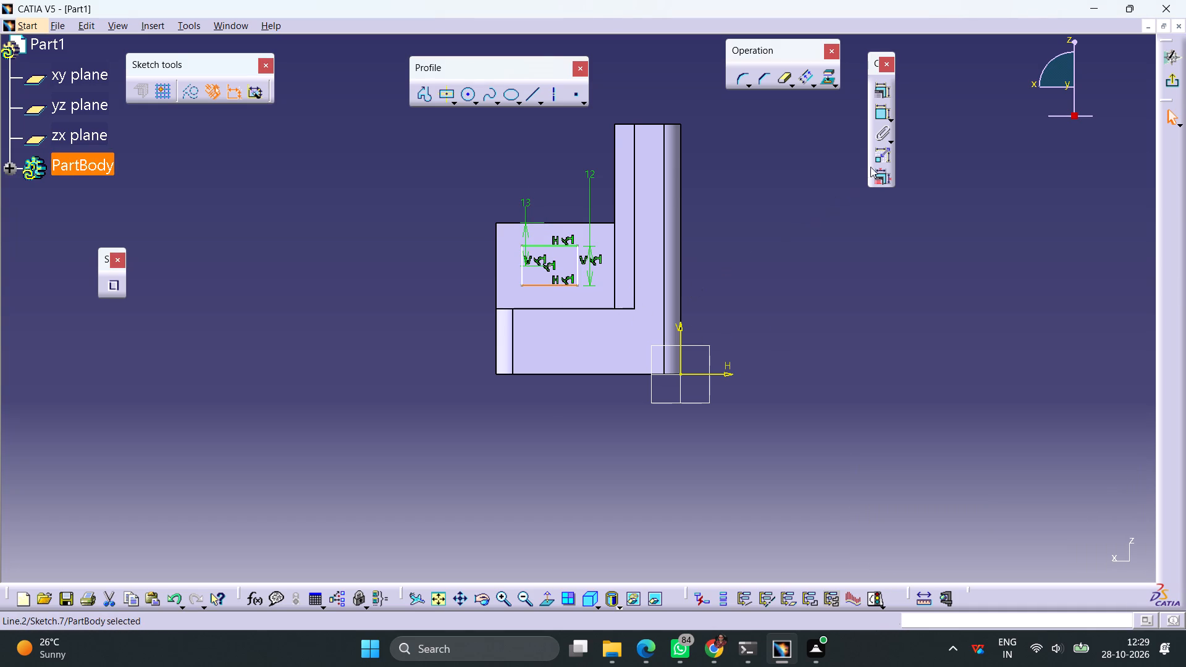
{"action": "left_click", "coordinate": [880, 115]}
{"action": "left_click", "coordinate": [551, 162]}
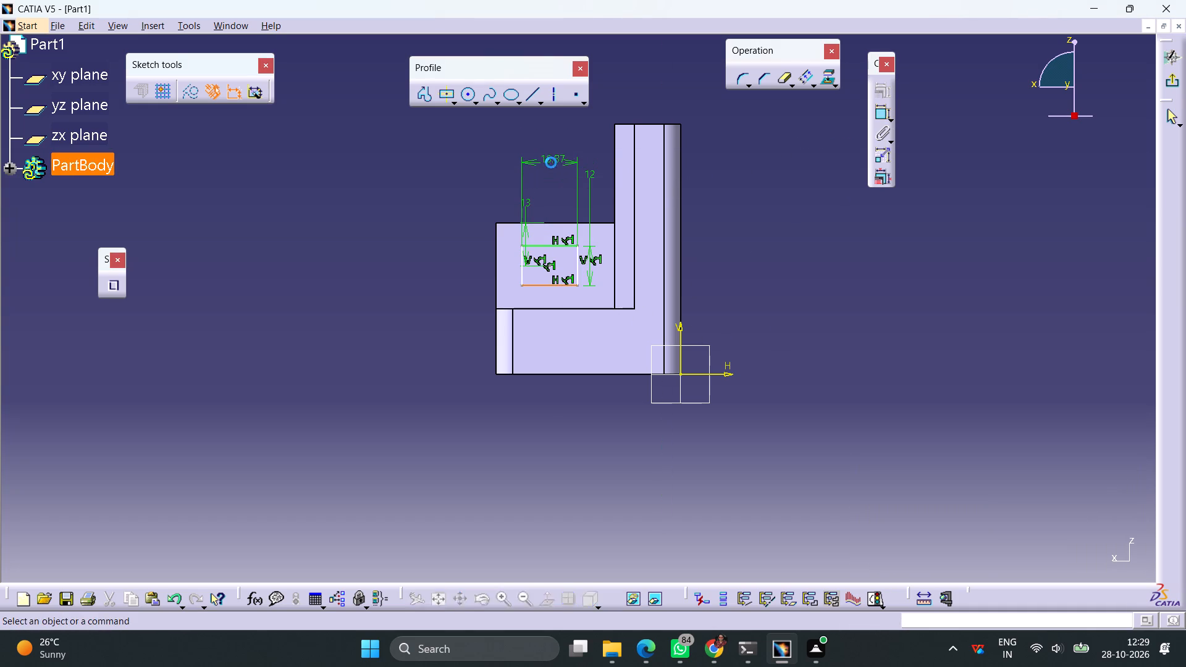
{"action": "double_click", "coordinate": [551, 162]}
{"action": "type", "text": "17"}
{"action": "key", "text": "Return"}
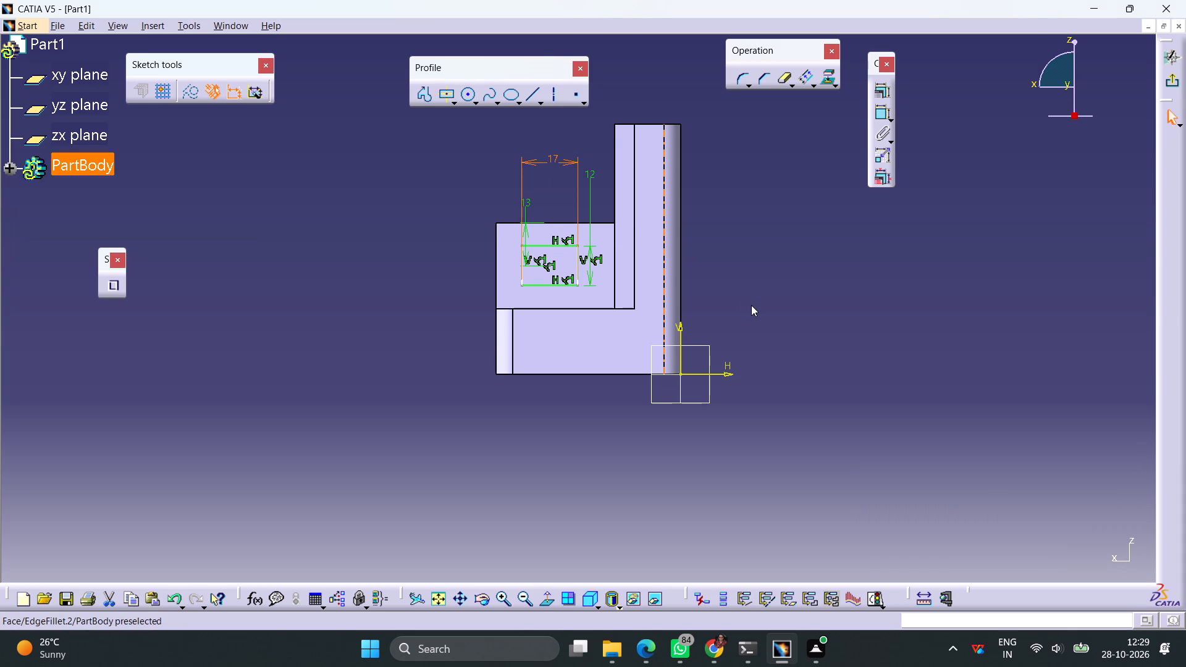
Dimension the rectangle's centre point from the block's vertical edge at the wall and set the distance to 36/2 mm.
{"action": "left_click", "coordinate": [547, 266]}
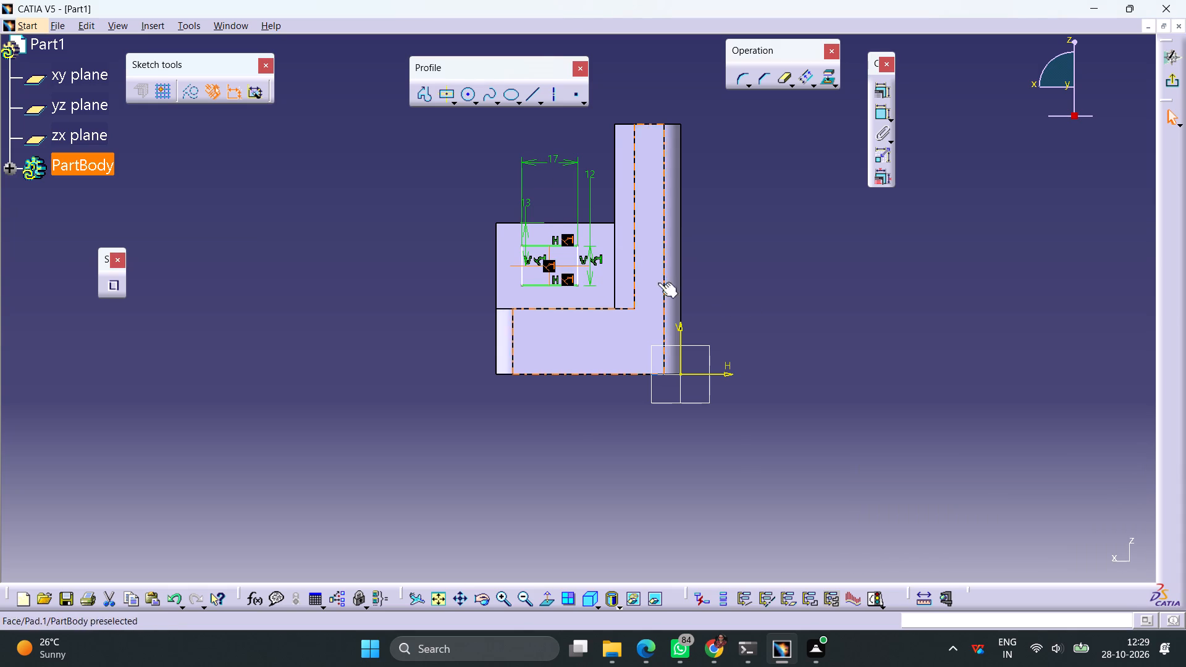
{"action": "left_click", "coordinate": [755, 279]}
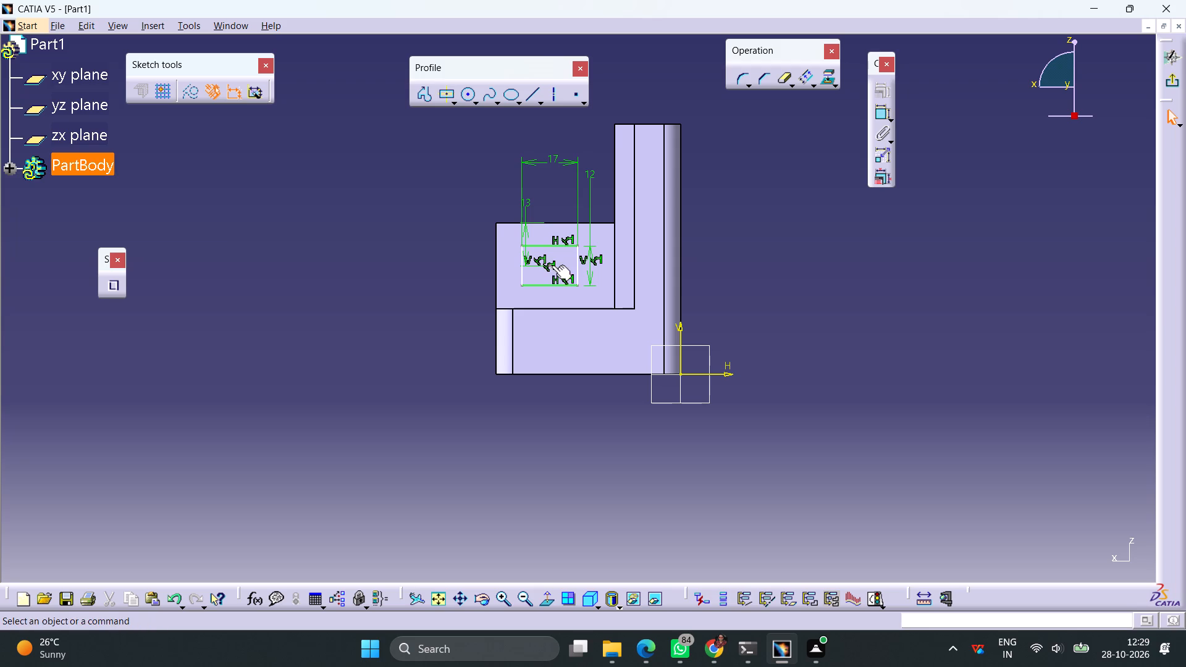
{"action": "left_click", "coordinate": [550, 265]}
{"action": "left_click", "coordinate": [879, 115]}
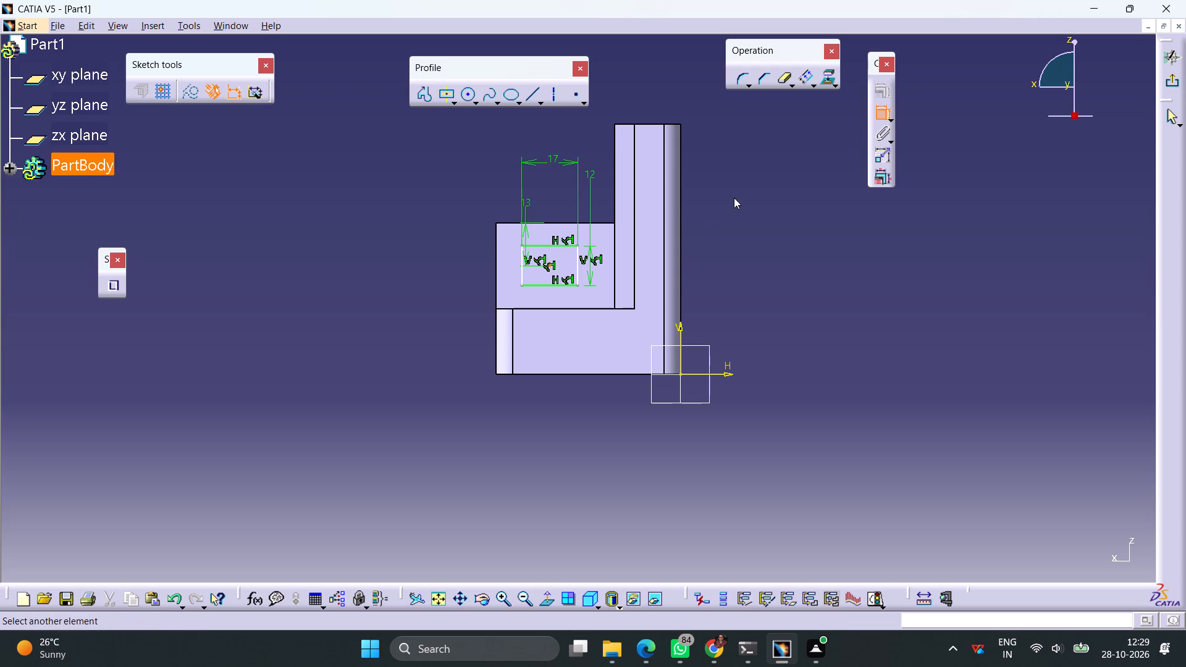
{"action": "left_click", "coordinate": [614, 244]}
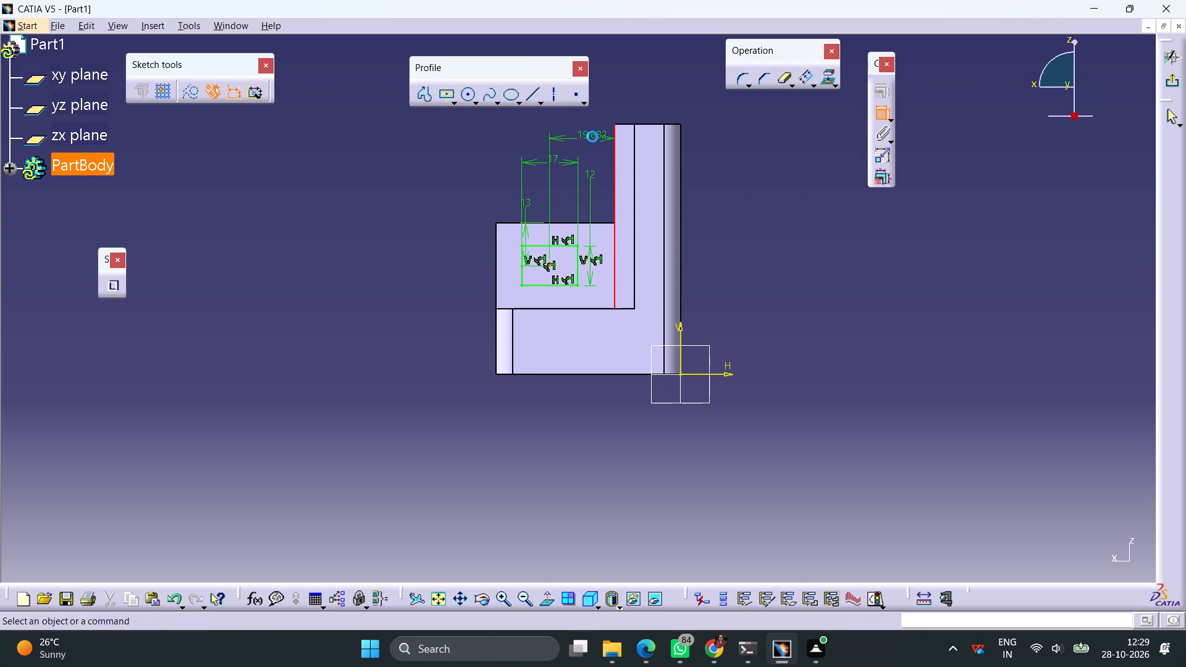
{"action": "left_click", "coordinate": [592, 136]}
{"action": "double_click", "coordinate": [594, 131]}
{"action": "type", "text": "36/2"}
{"action": "key", "text": "Return"}
{"action": "left_click", "coordinate": [760, 288]}
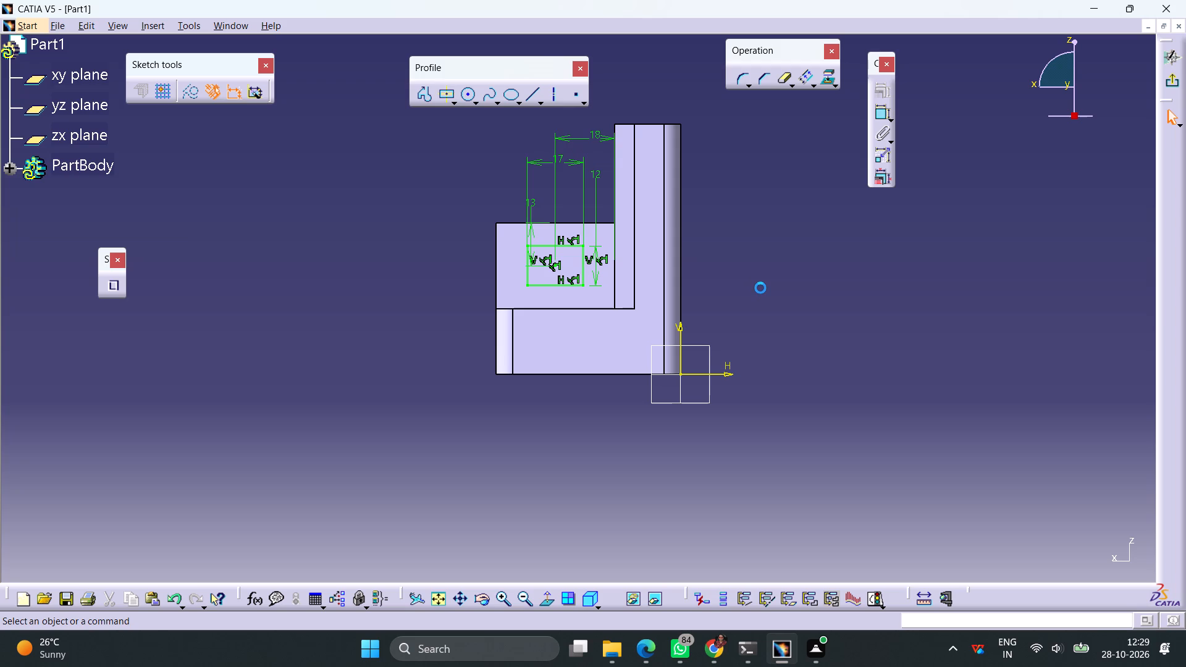
Draw an outward semicircular arc with start and end limits between the two corners of the rectangle's side farthest from the wall.
{"action": "left_click", "coordinate": [476, 99]}
{"action": "left_click", "coordinate": [601, 111]}
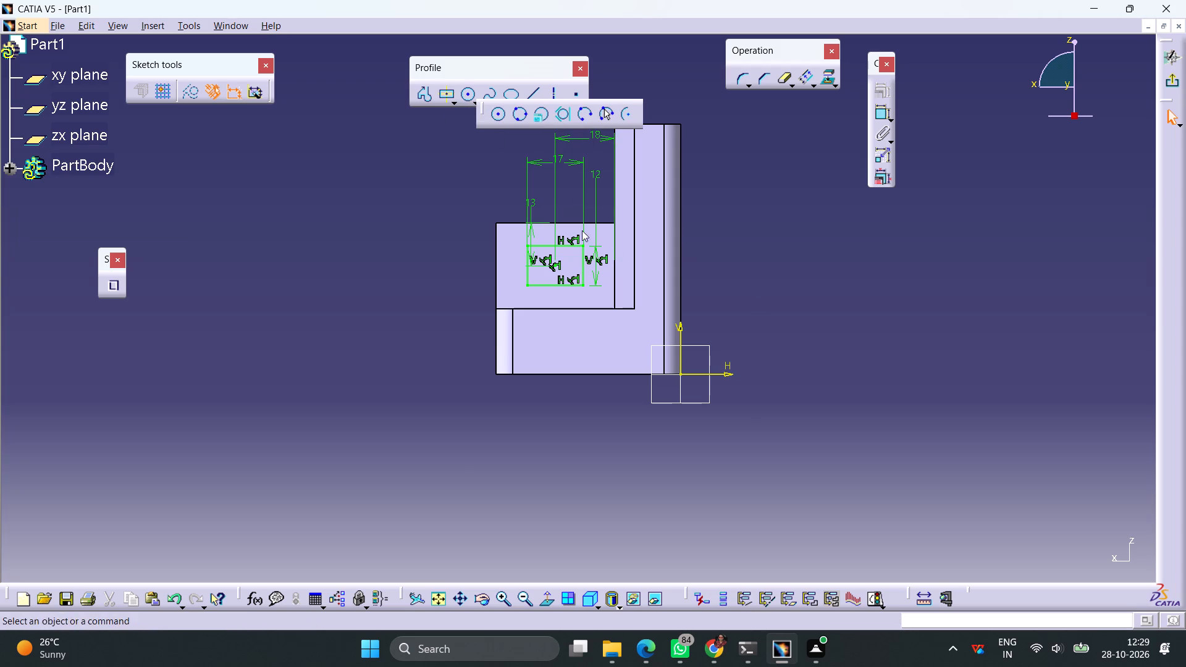
{"action": "middle_click_drag", "start_coordinate": [587, 284], "coordinate": [608, 219], "text": "ctrl"}
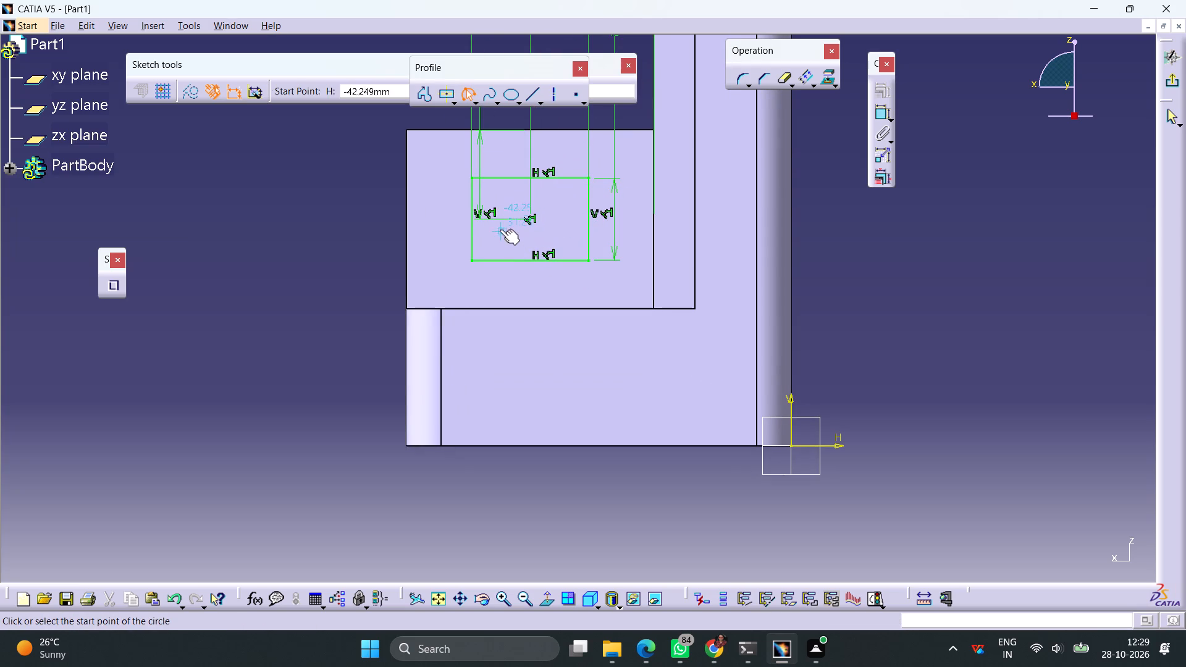
{"action": "left_click", "coordinate": [471, 178]}
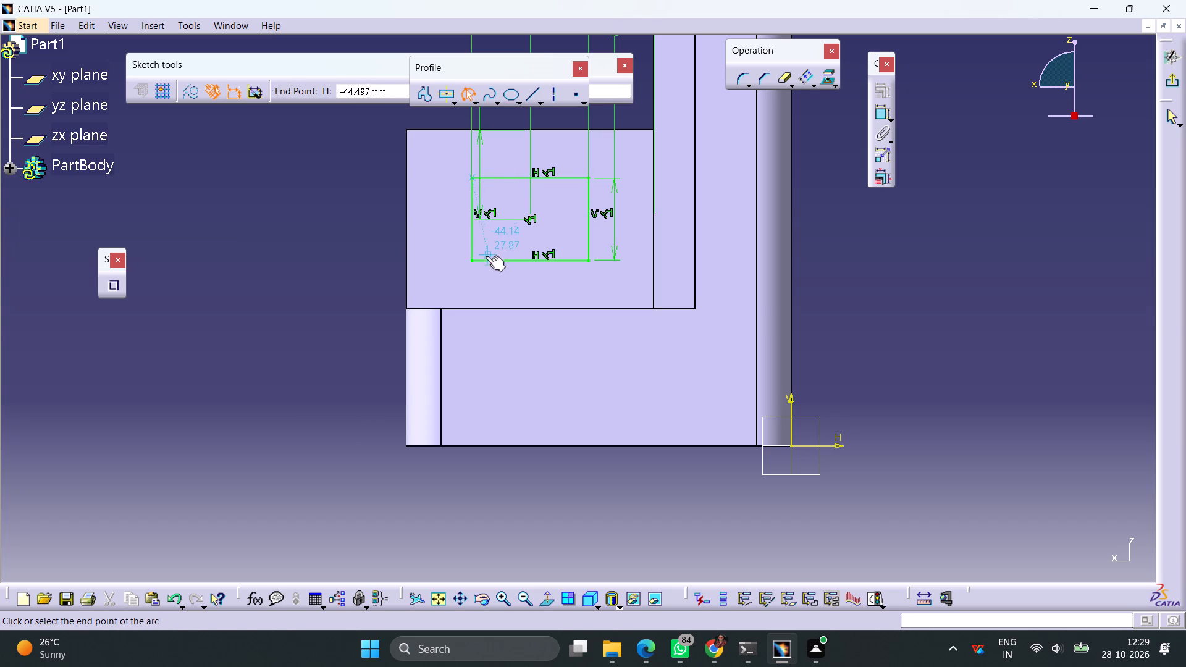
{"action": "left_click", "coordinate": [470, 261]}
{"action": "left_click", "coordinate": [460, 254]}
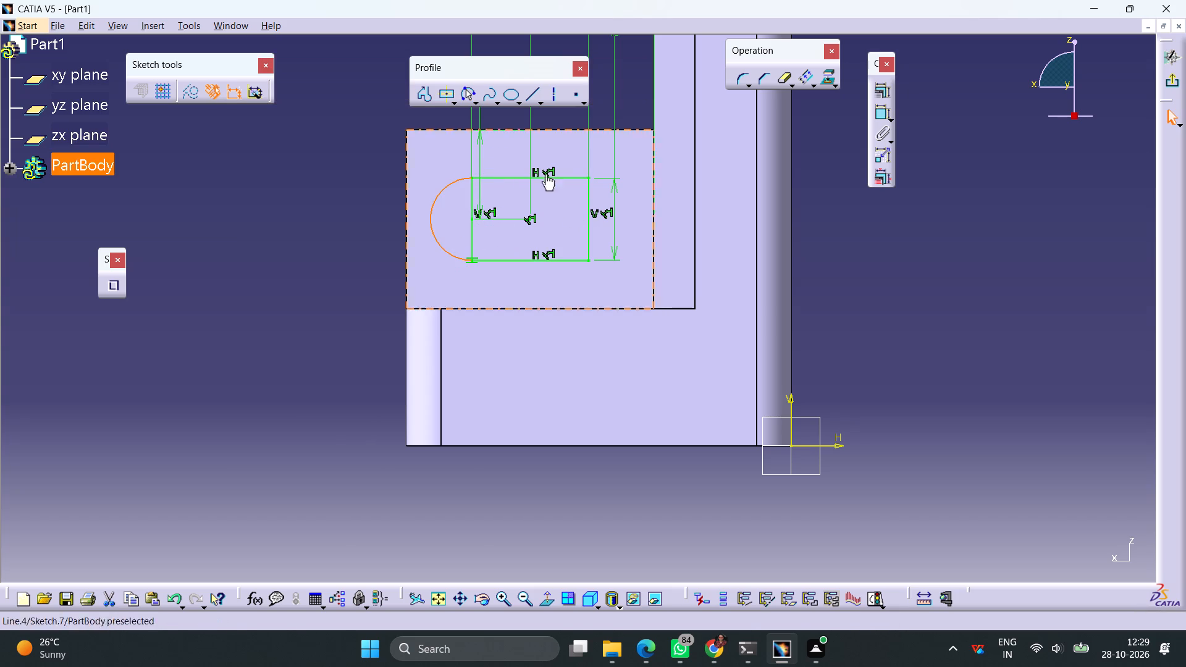
Draw a matching outward semicircular arc between the two corners of the rectangle's side nearest the wall.
{"action": "left_click", "coordinate": [466, 99]}
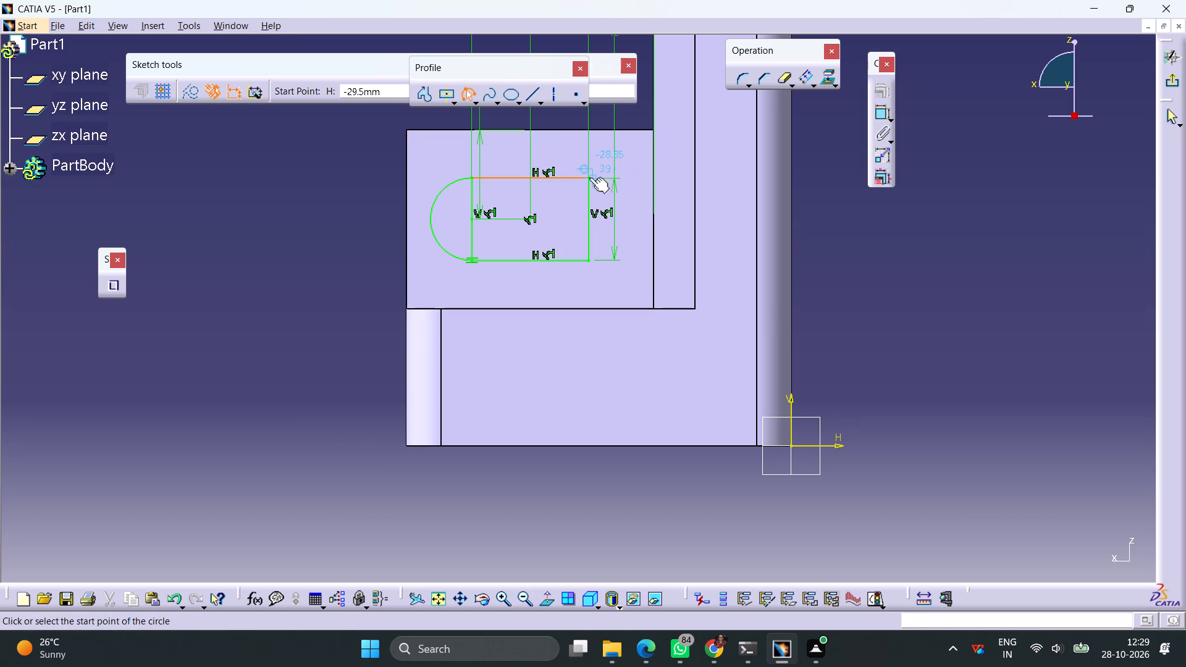
{"action": "left_click", "coordinate": [589, 177]}
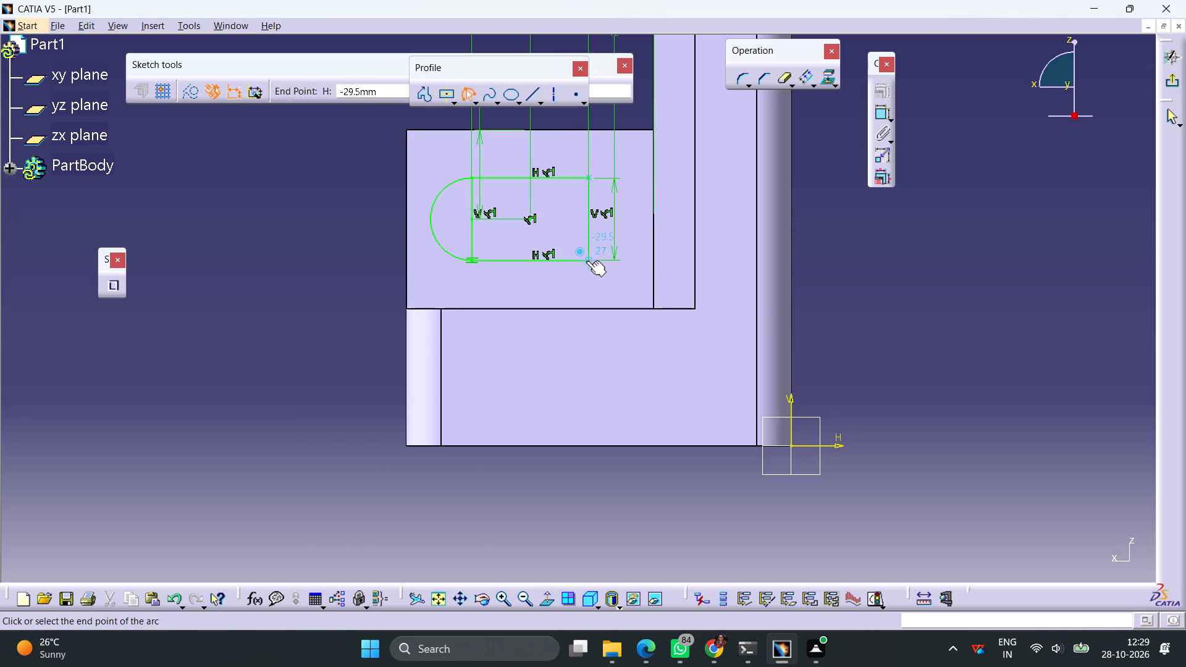
{"action": "left_click", "coordinate": [587, 262]}
{"action": "left_click", "coordinate": [605, 251]}
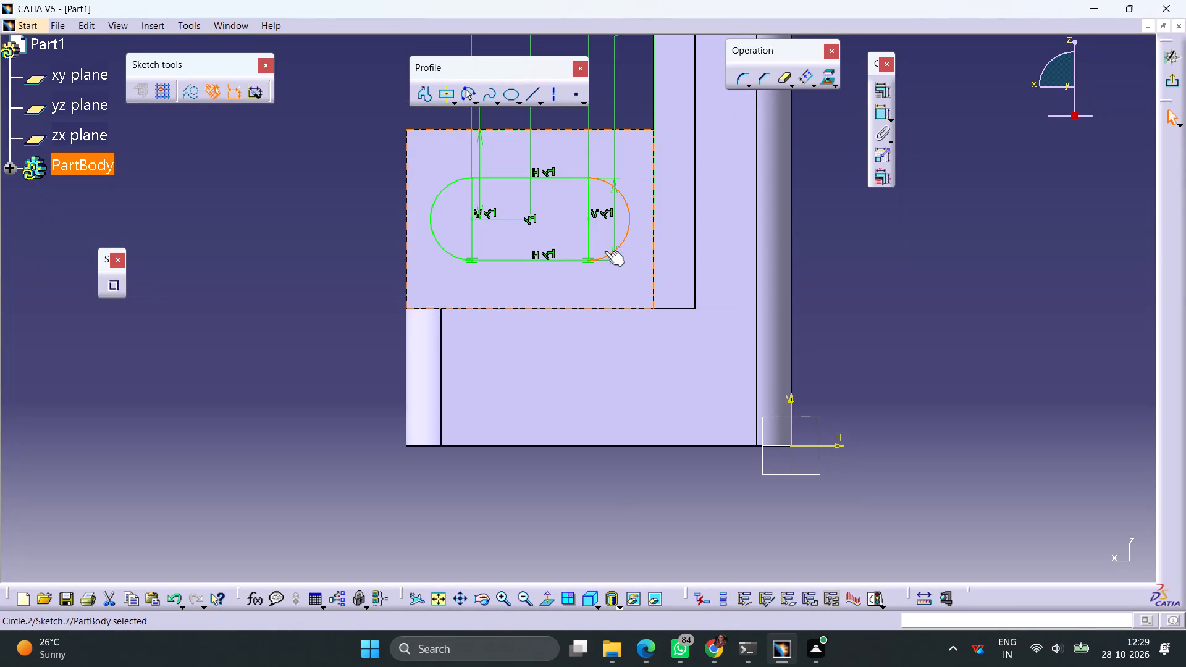
Quick Trim the rectangle's two vertical sides between the arcs to leave an open slot outline, and exit the sketch.
{"action": "left_click", "coordinate": [778, 80]}
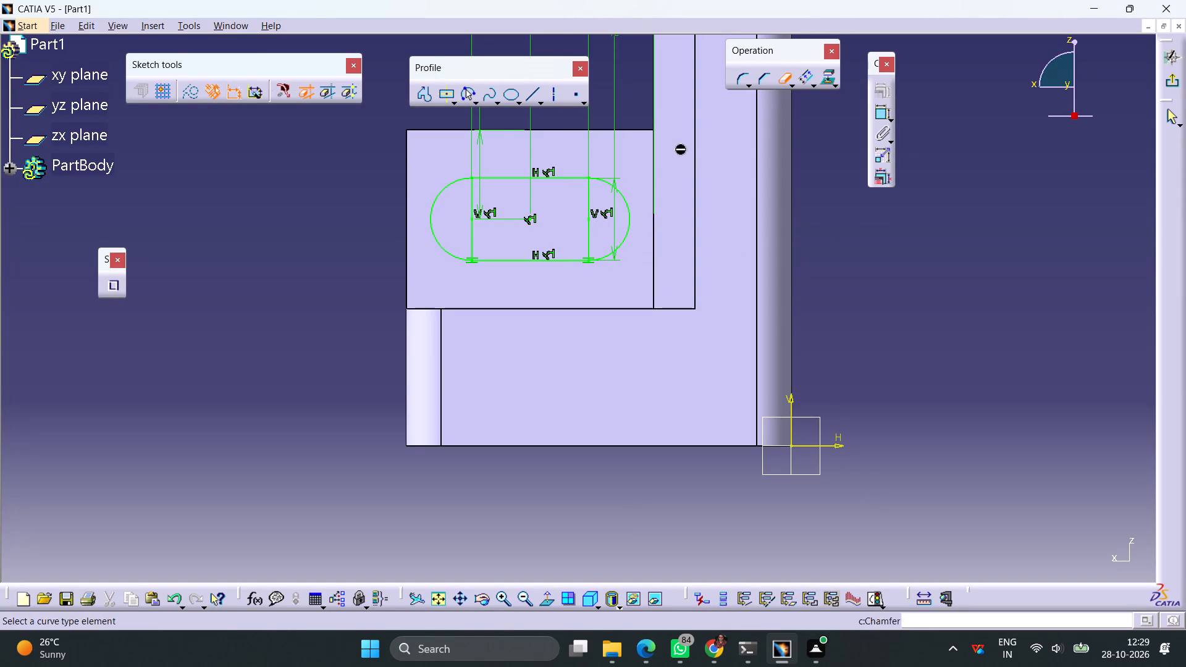
{"action": "left_click", "coordinate": [590, 240]}
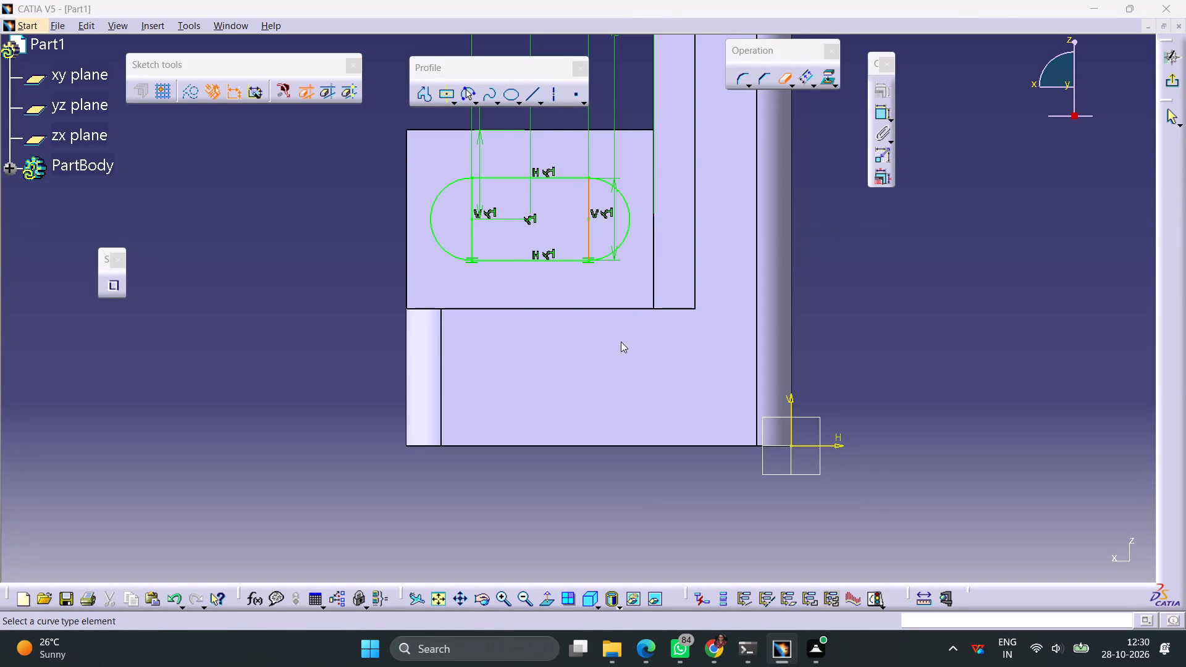
{"action": "left_click", "coordinate": [617, 356]}
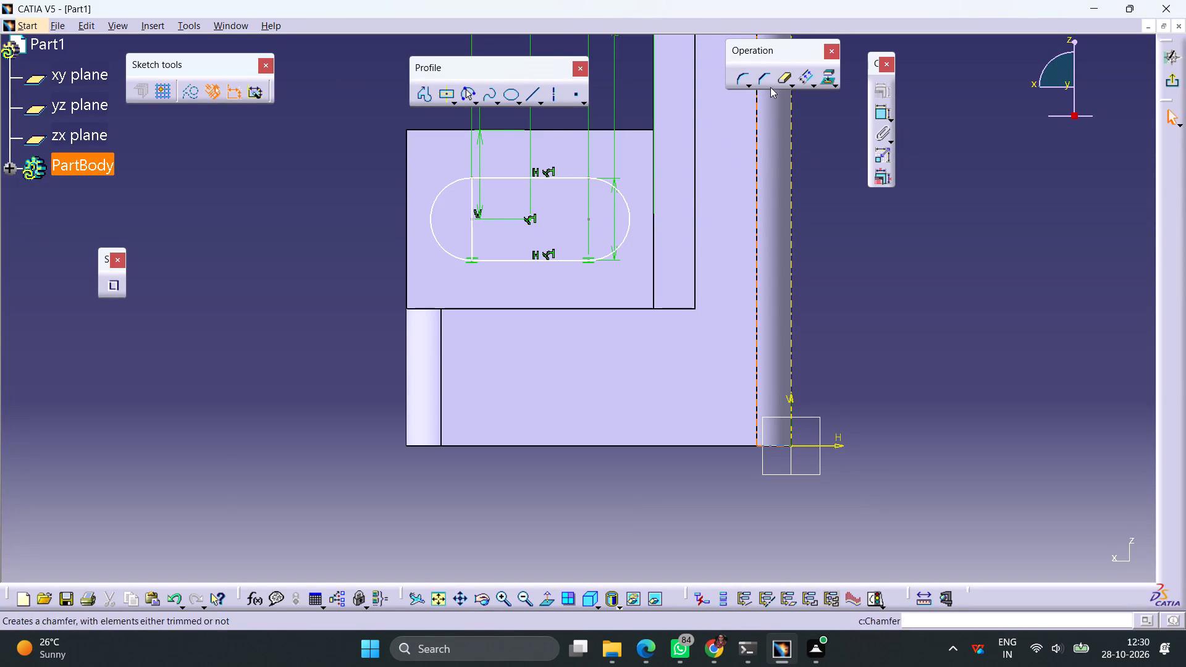
{"action": "left_click", "coordinate": [781, 82]}
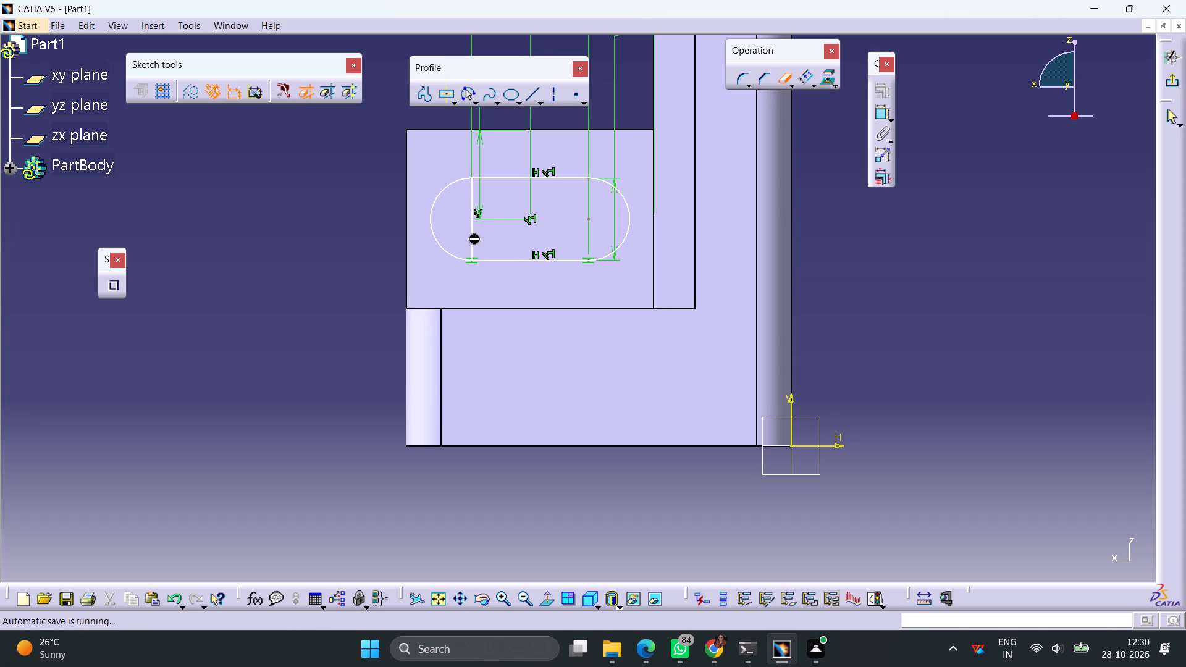
{"action": "left_click", "coordinate": [469, 238]}
{"action": "left_click", "coordinate": [474, 238]}
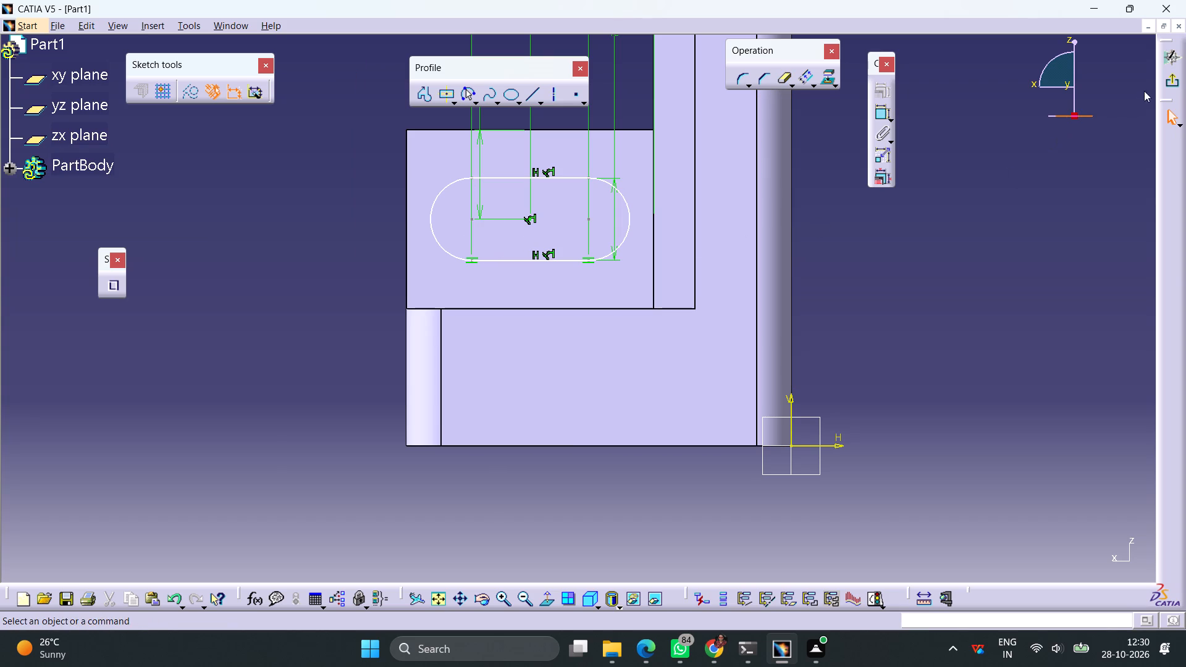
{"action": "left_click", "coordinate": [1164, 86]}
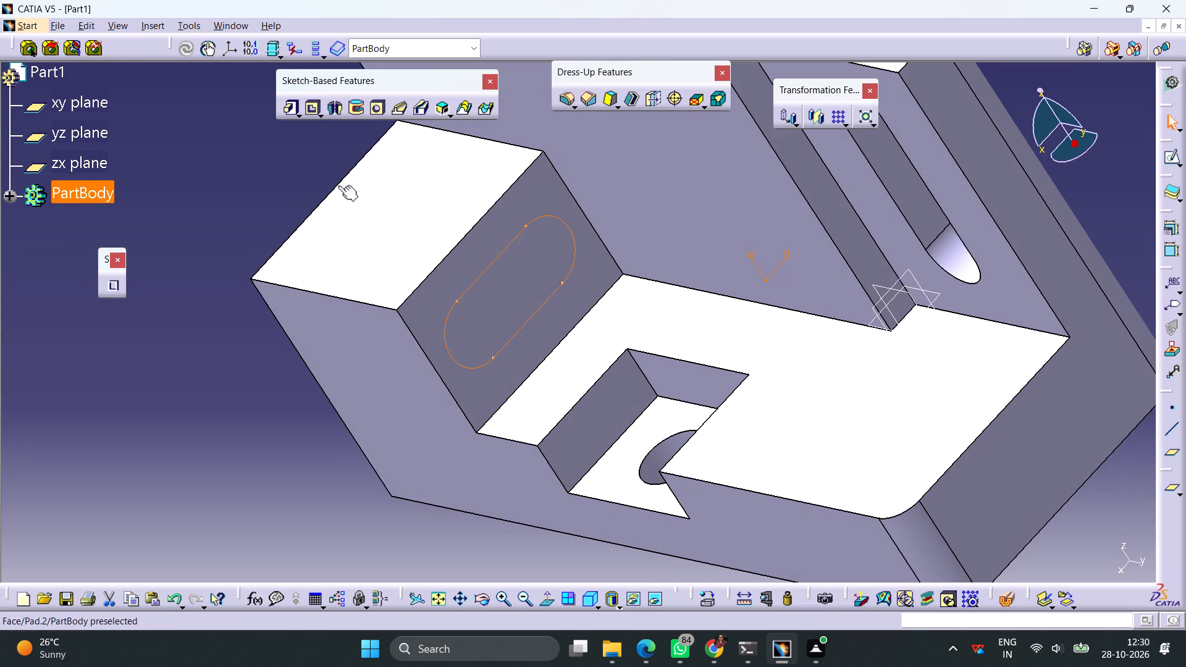
Cut the slot sketch through the square block as a pocket with the limit type Up to next.
{"action": "left_click", "coordinate": [311, 109]}
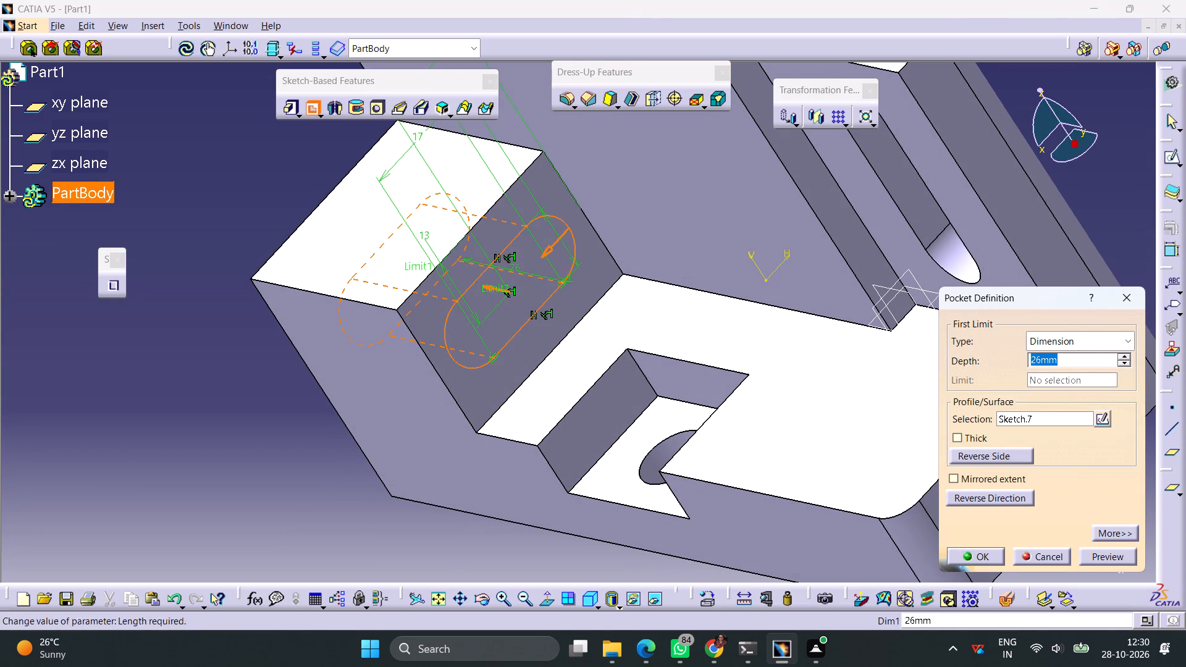
{"action": "left_click", "coordinate": [1099, 342]}
{"action": "left_click", "coordinate": [1062, 381]}
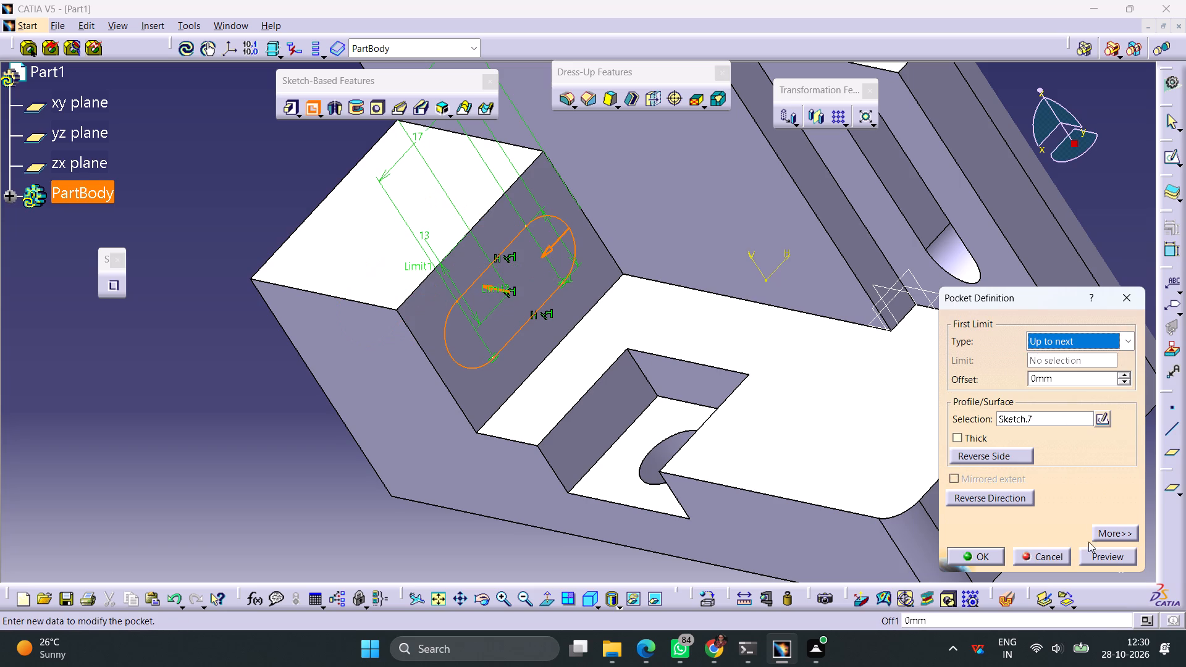
{"action": "left_click", "coordinate": [983, 559]}
{"action": "left_click", "coordinate": [1085, 524]}
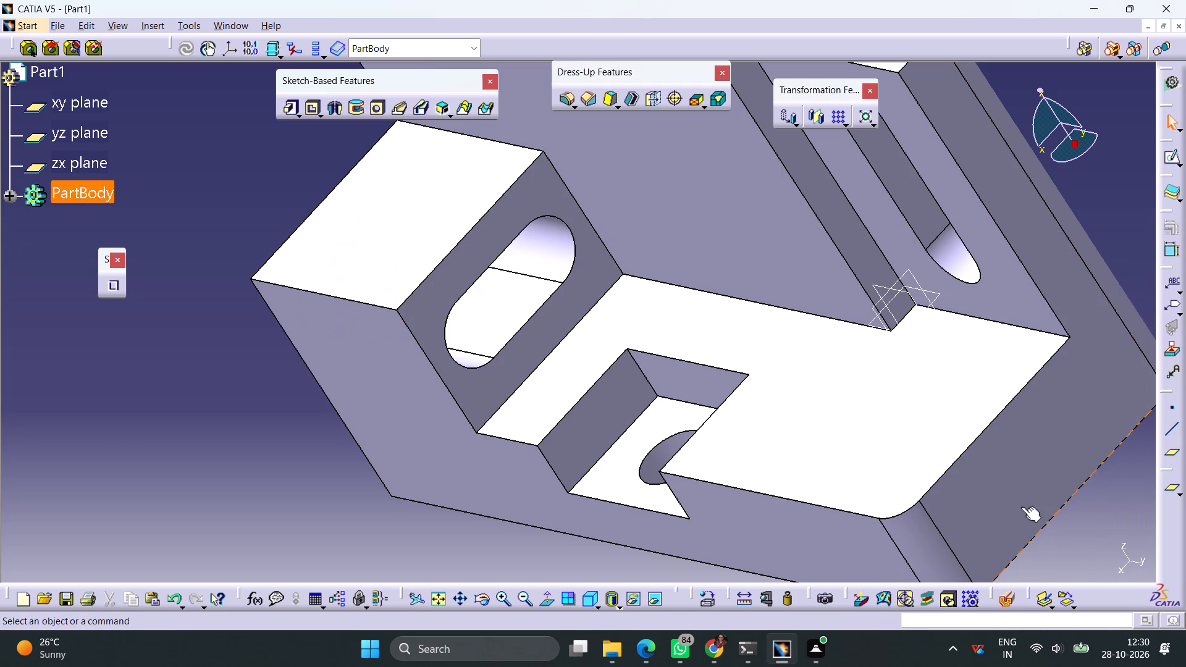
Apply a 5 mm edge fillet to the wall's back vertical edge at the end with the square block.
{"action": "middle_click_drag", "start_coordinate": [706, 316], "coordinate": [696, 351], "text": "ctrl"}
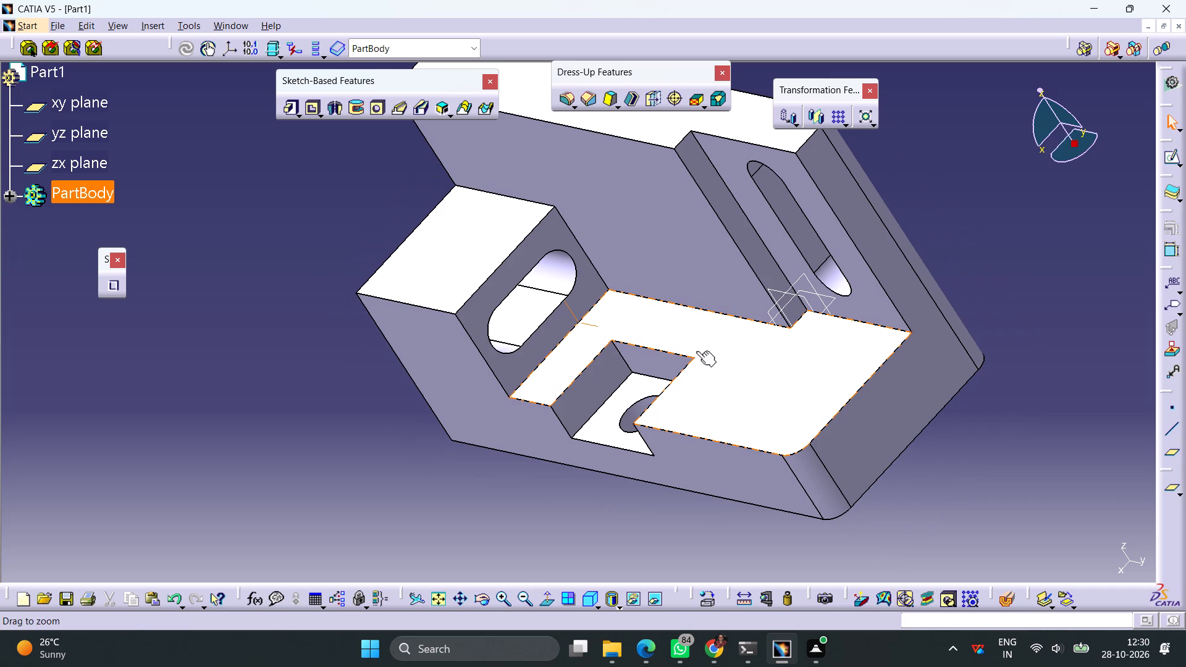
{"action": "middle_click_drag", "start_coordinate": [641, 296], "coordinate": [640, 327], "text": "ctrl"}
{"action": "middle_click_drag", "start_coordinate": [400, 233], "coordinate": [495, 195]}
{"action": "right_click_drag", "start_coordinate": [400, 233], "coordinate": [495, 195]}
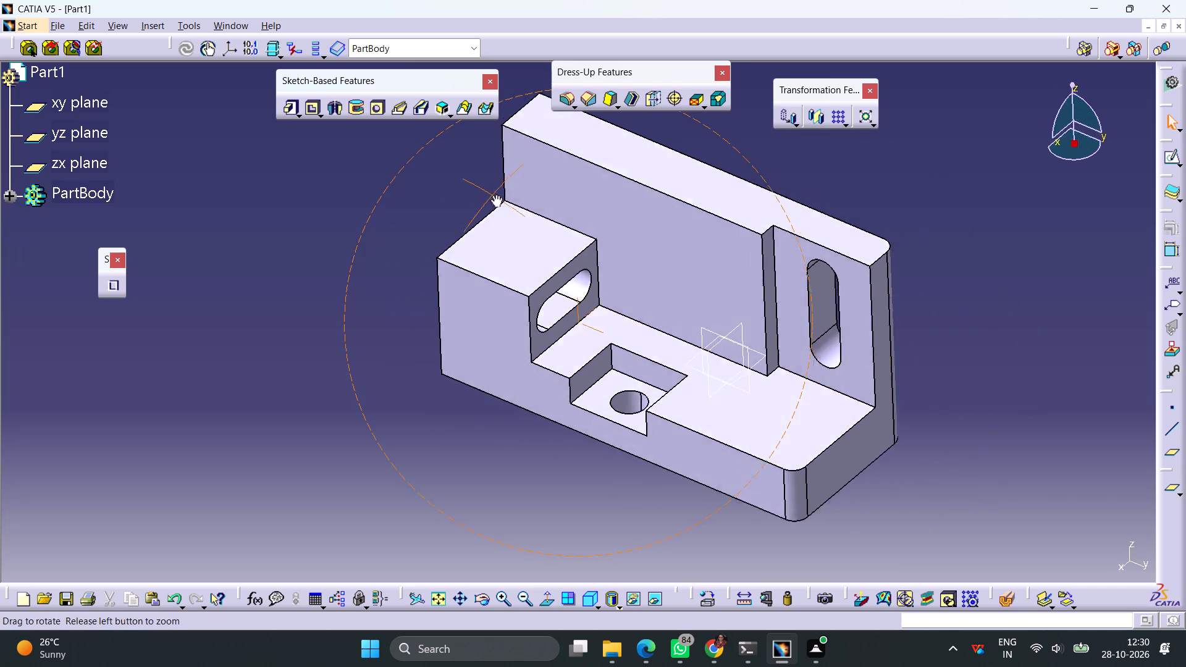
{"action": "middle_click_drag", "start_coordinate": [495, 195], "coordinate": [528, 250]}
{"action": "right_click_drag", "start_coordinate": [495, 195], "coordinate": [528, 250]}
{"action": "middle_click_drag", "start_coordinate": [478, 191], "coordinate": [478, 189]}
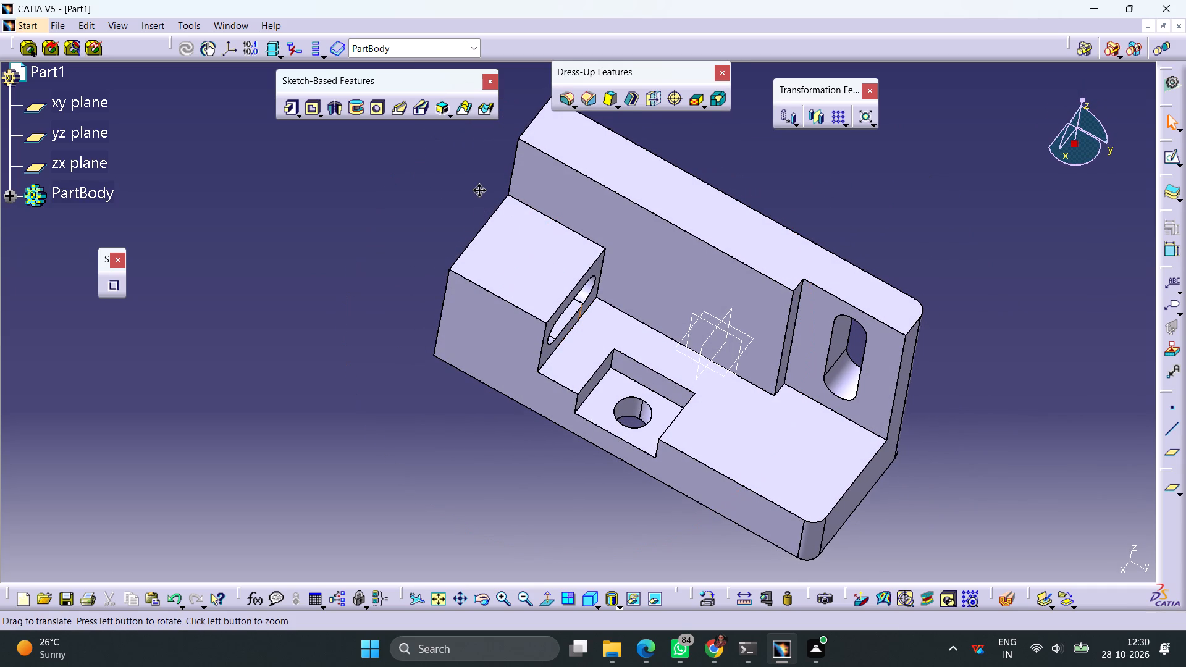
{"action": "middle_click_drag", "start_coordinate": [478, 189], "coordinate": [601, 451]}
{"action": "right_click_drag", "start_coordinate": [447, 277], "coordinate": [601, 455]}
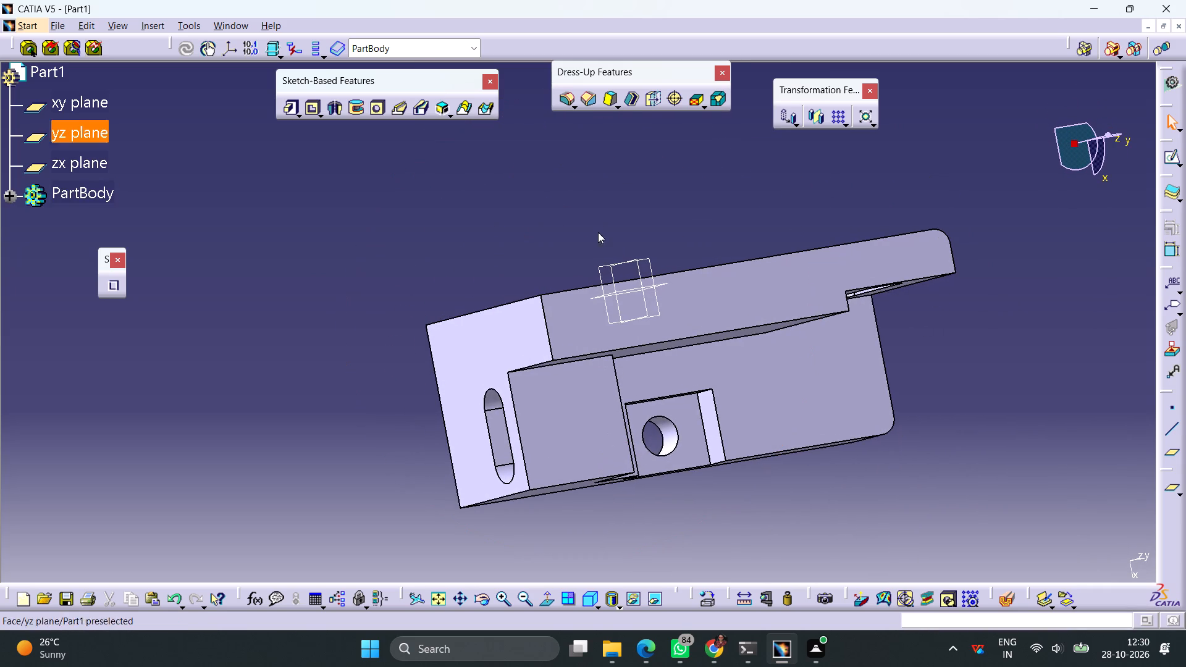
{"action": "left_click", "coordinate": [563, 103]}
{"action": "left_click", "coordinate": [512, 304]}
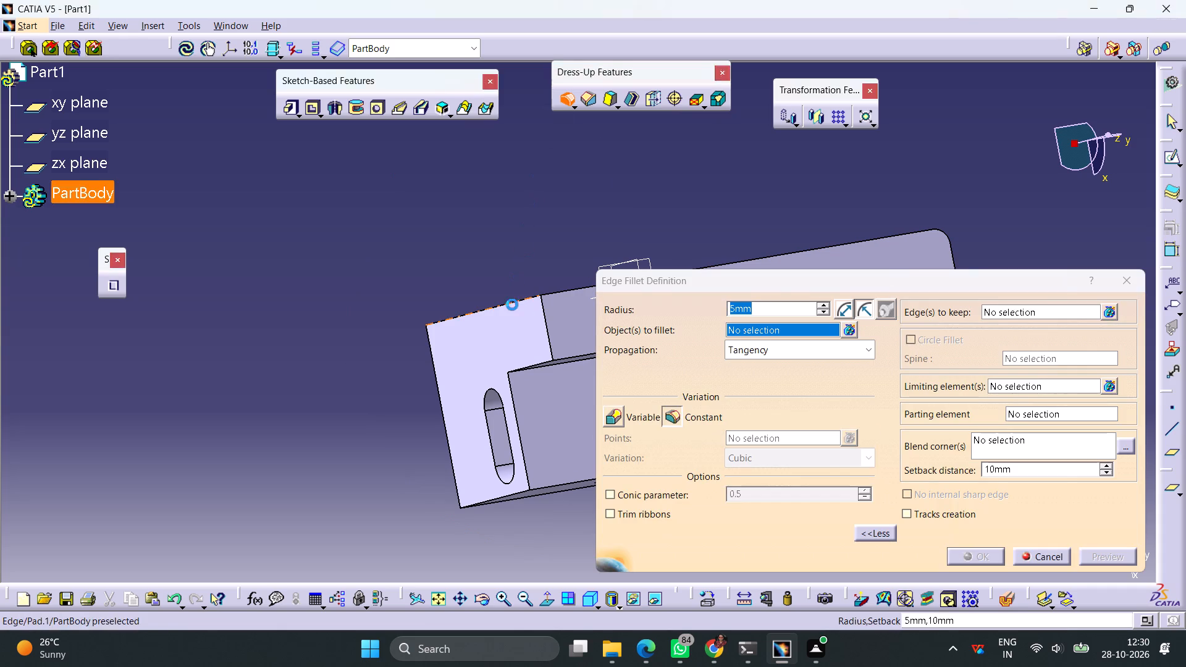
{"action": "left_click", "coordinate": [973, 554]}
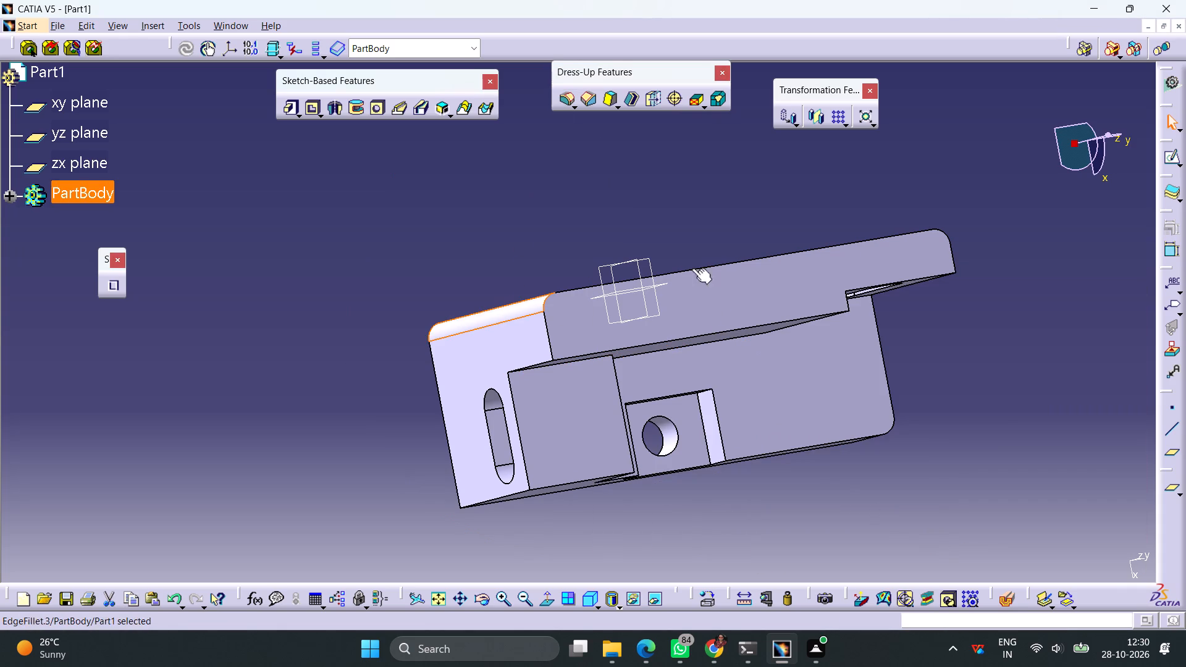
{"action": "left_click", "coordinate": [679, 246]}
Chamfer the wall's front vertical edge above the square block in Length1/Length2 mode, with both lengths 5 mm.
{"action": "left_click", "coordinate": [584, 102]}
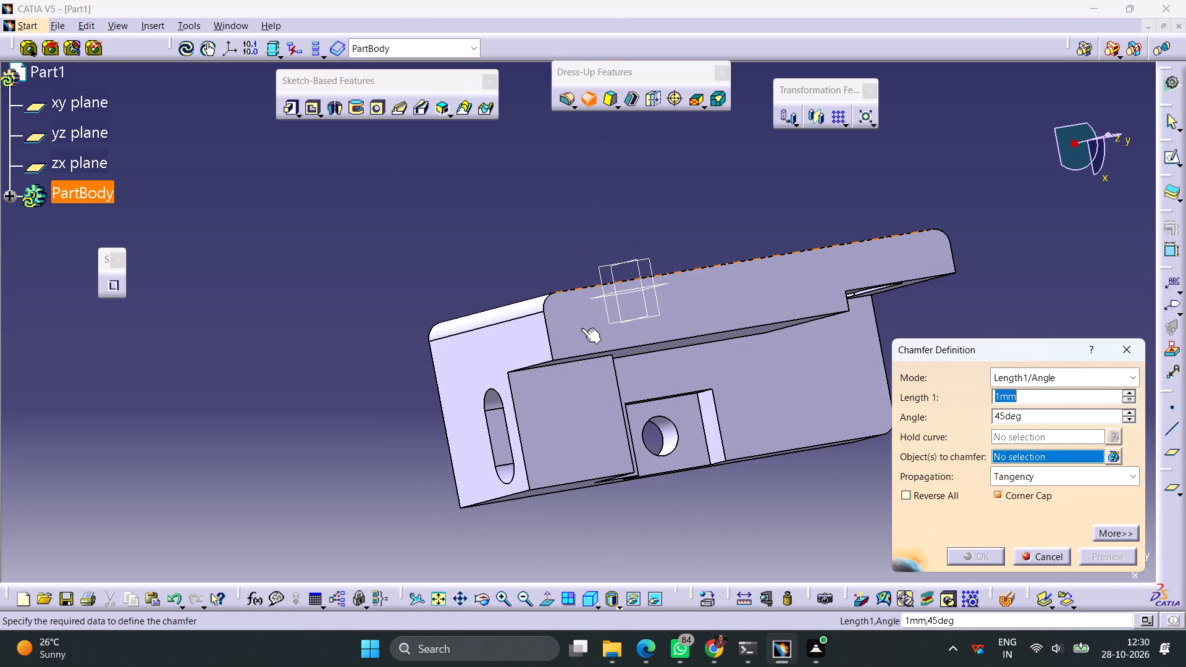
{"action": "middle_click_drag", "start_coordinate": [740, 229], "coordinate": [720, 159]}
{"action": "right_click_drag", "start_coordinate": [742, 229], "coordinate": [720, 159]}
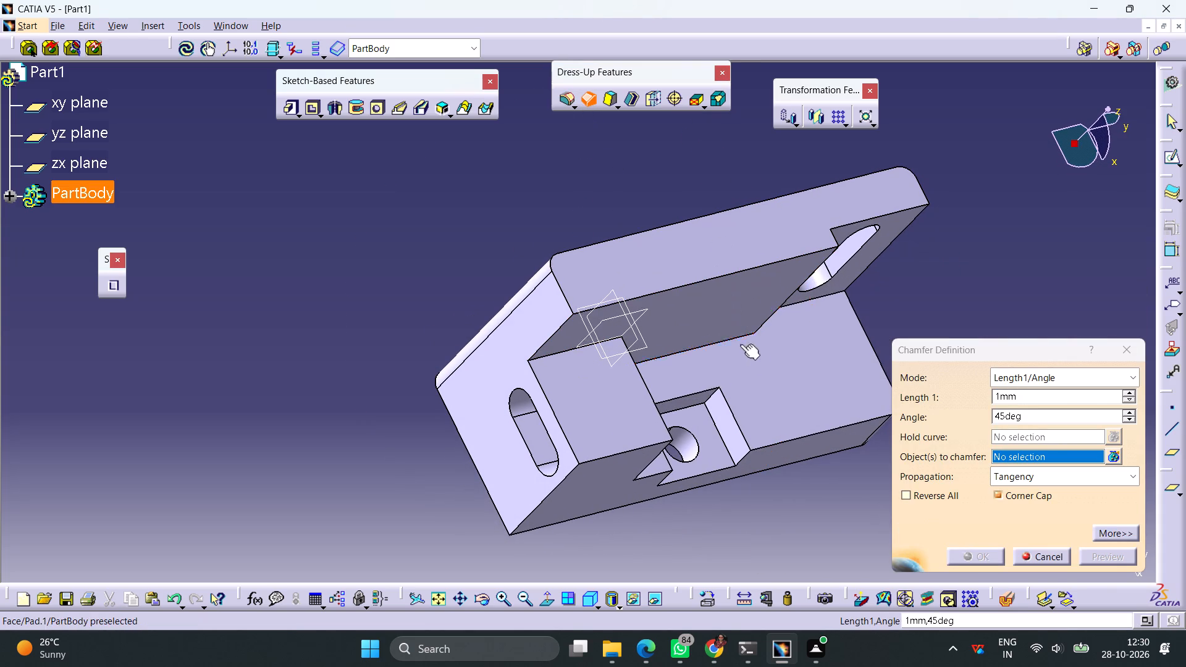
{"action": "left_click", "coordinate": [550, 340]}
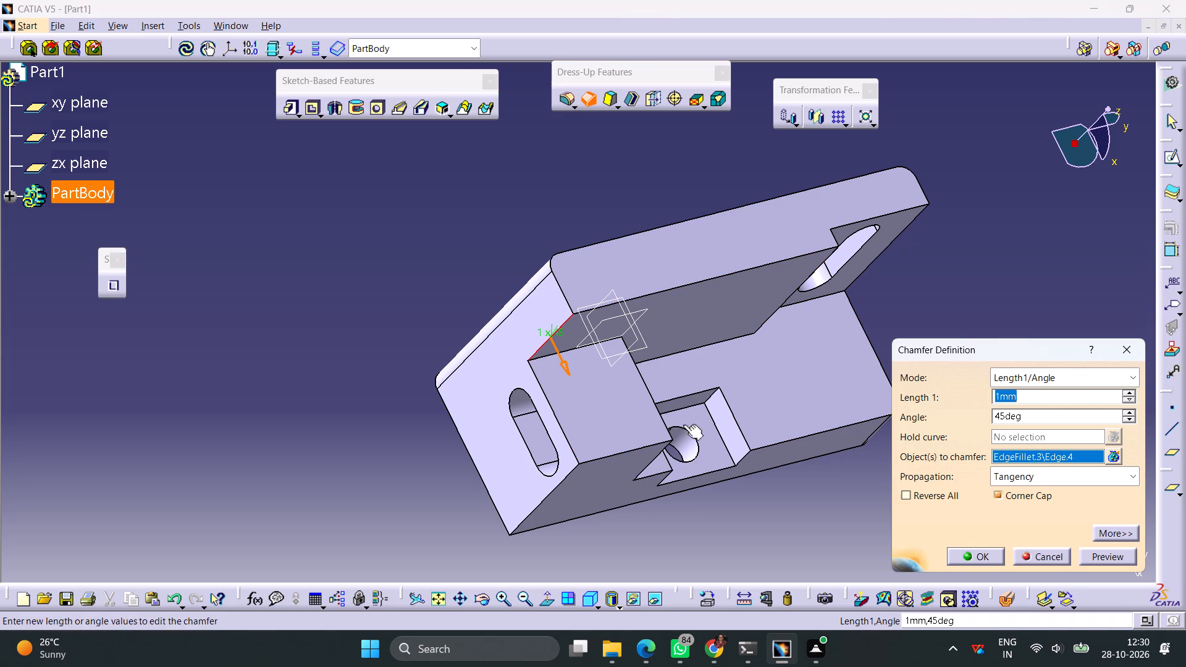
{"action": "left_click", "coordinate": [1101, 380]}
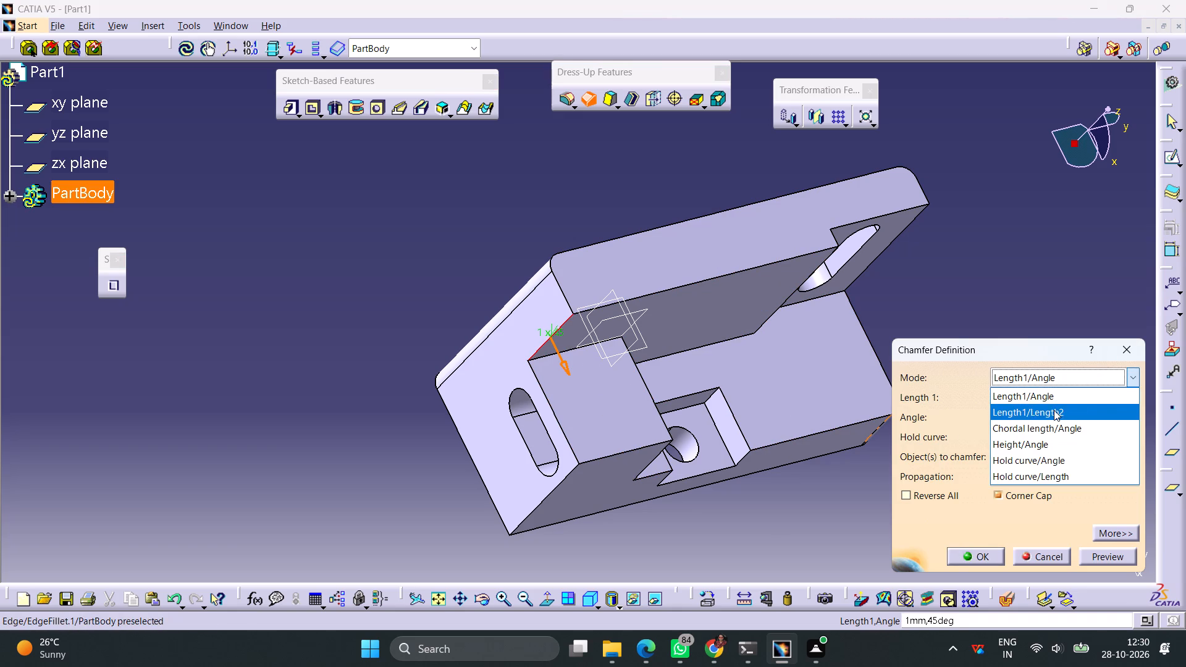
{"action": "left_click", "coordinate": [1054, 410]}
{"action": "left_click_drag", "start_coordinate": [1025, 395], "coordinate": [954, 402]}
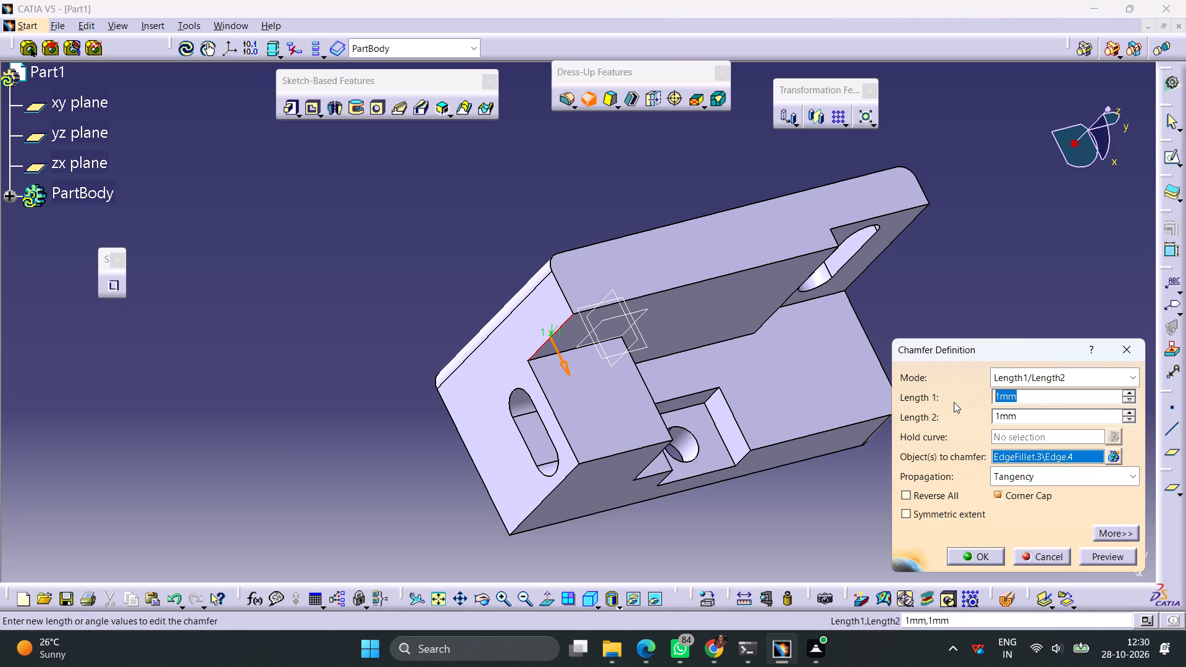
{"action": "key", "text": "5"}
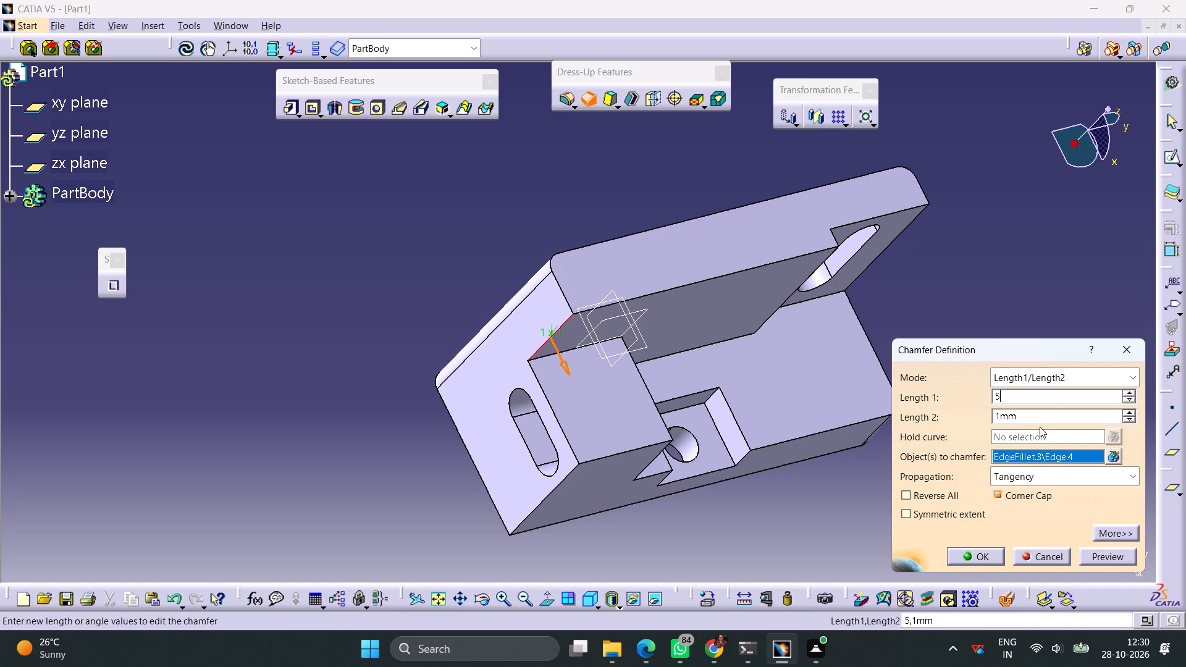
{"action": "left_click_drag", "start_coordinate": [1022, 418], "coordinate": [964, 424]}
{"action": "key", "text": "5"}
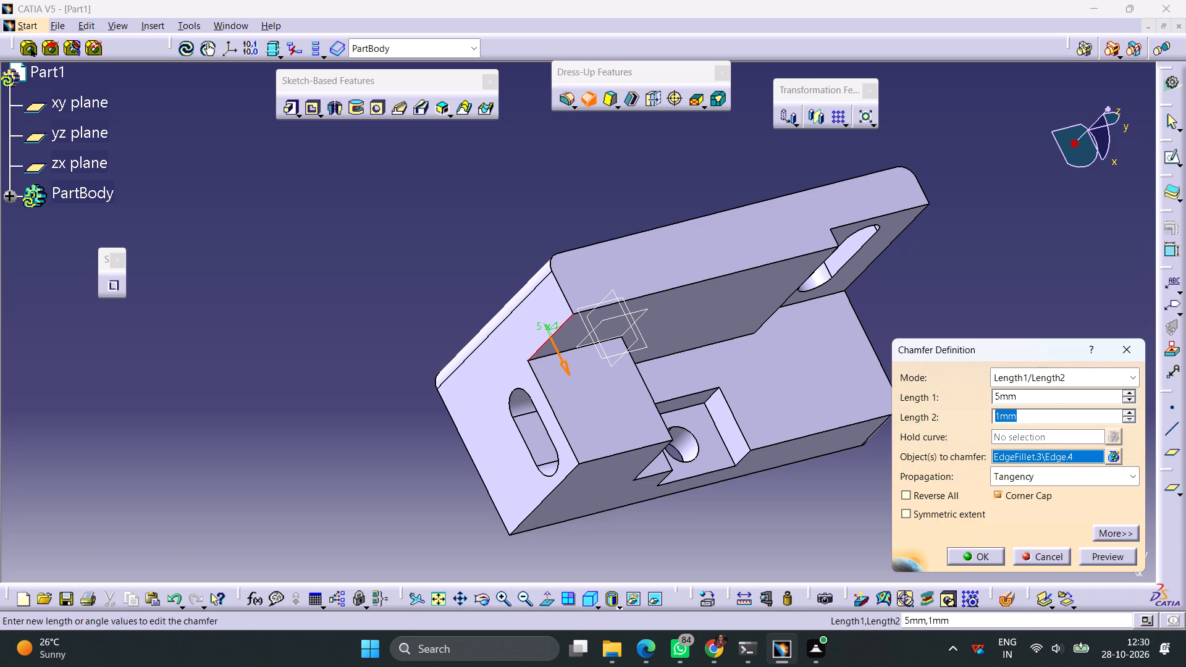
{"action": "left_click", "coordinate": [1102, 529]}
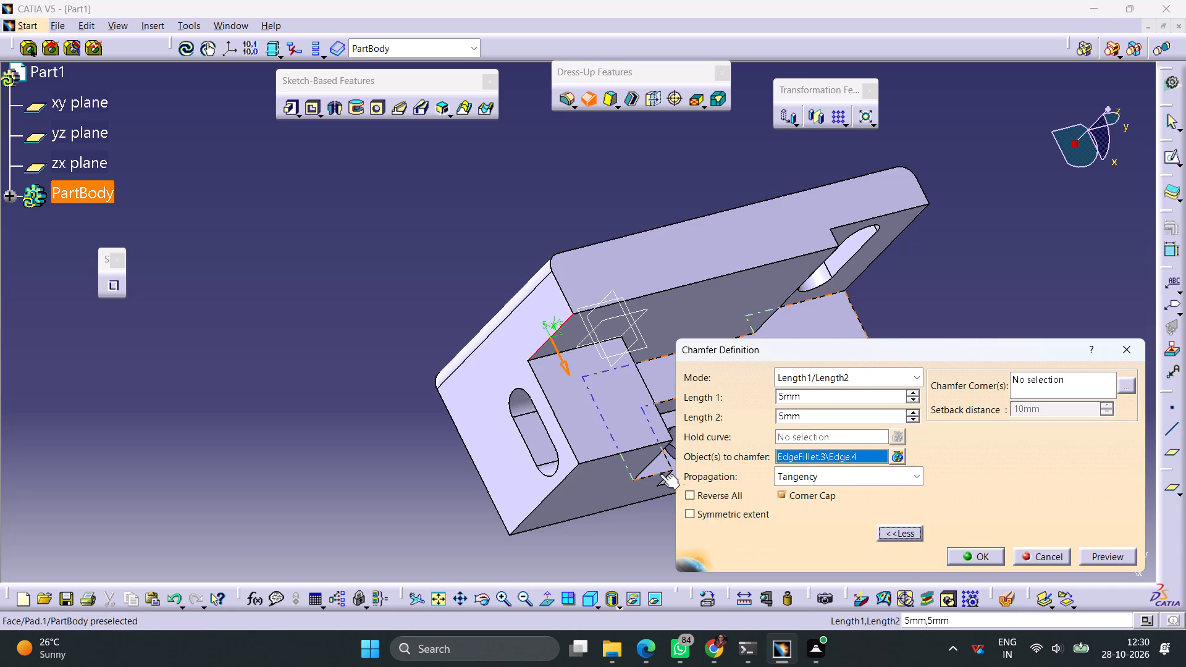
{"action": "middle_click_drag", "start_coordinate": [629, 547], "coordinate": [621, 466]}
{"action": "right_click_drag", "start_coordinate": [629, 547], "coordinate": [621, 466]}
{"action": "left_click", "coordinate": [1109, 560]}
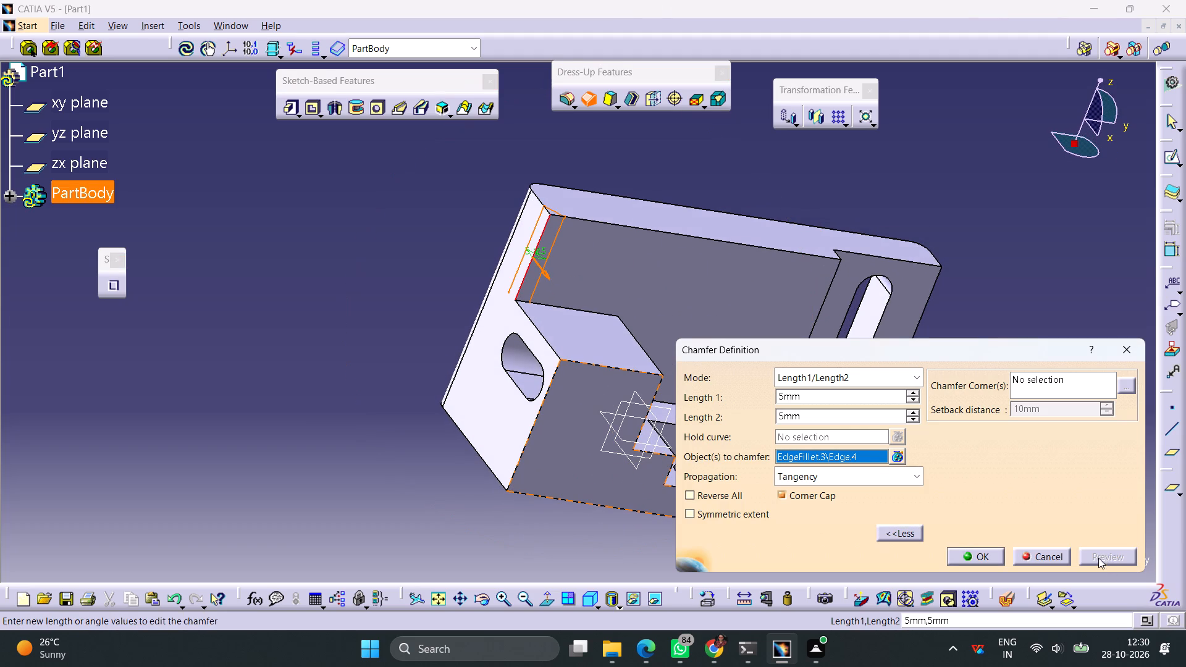
{"action": "left_click", "coordinate": [982, 555]}
{"action": "left_click", "coordinate": [969, 453]}
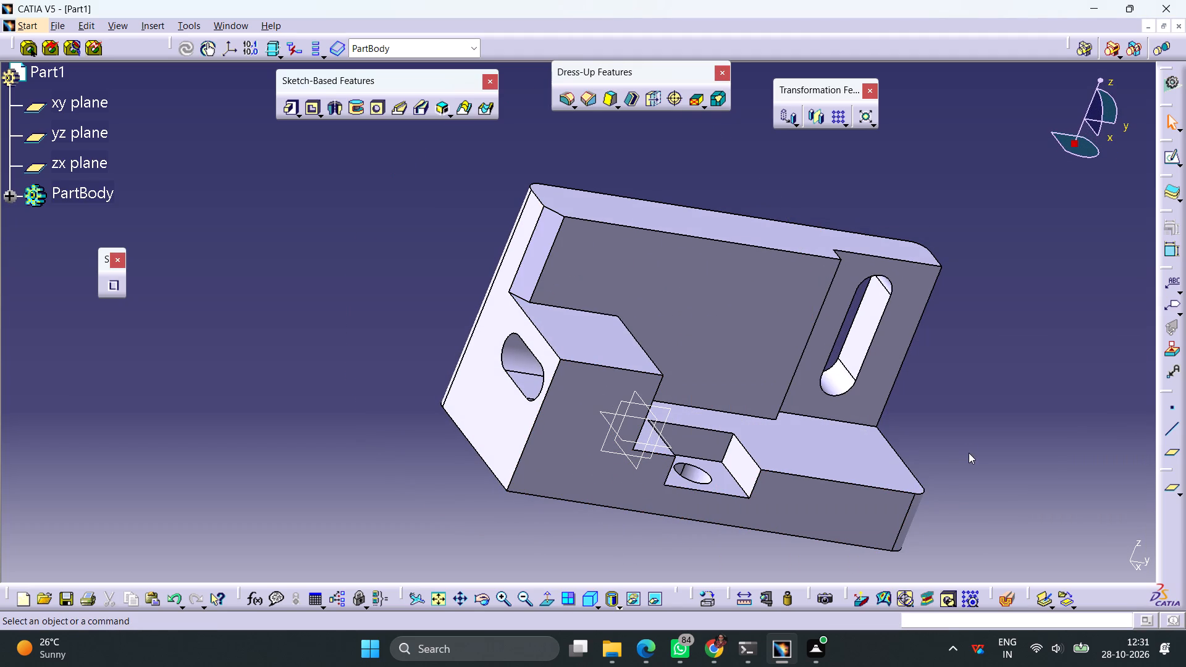
Start a sketch on the wall's recessed face and draw a small centred rectangle outside the part, centred at about H -88, V 54 mm.
{"action": "middle_click_drag", "start_coordinate": [974, 453], "coordinate": [893, 410]}
{"action": "right_click_drag", "start_coordinate": [974, 453], "coordinate": [893, 410]}
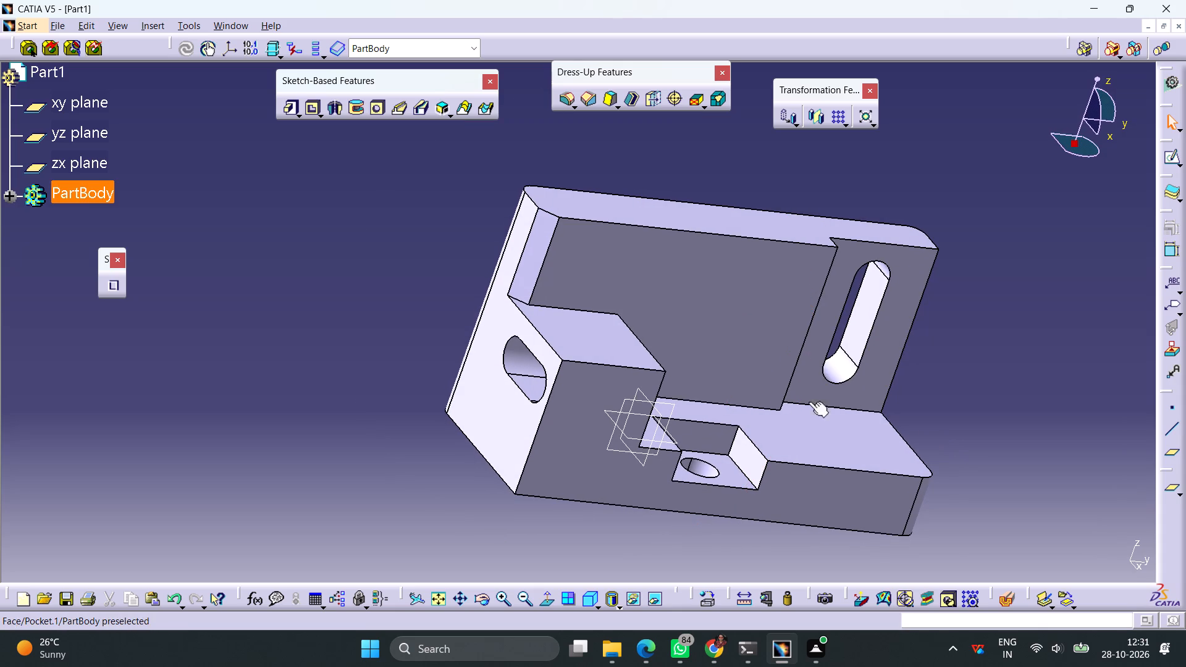
{"action": "left_click", "coordinate": [576, 293]}
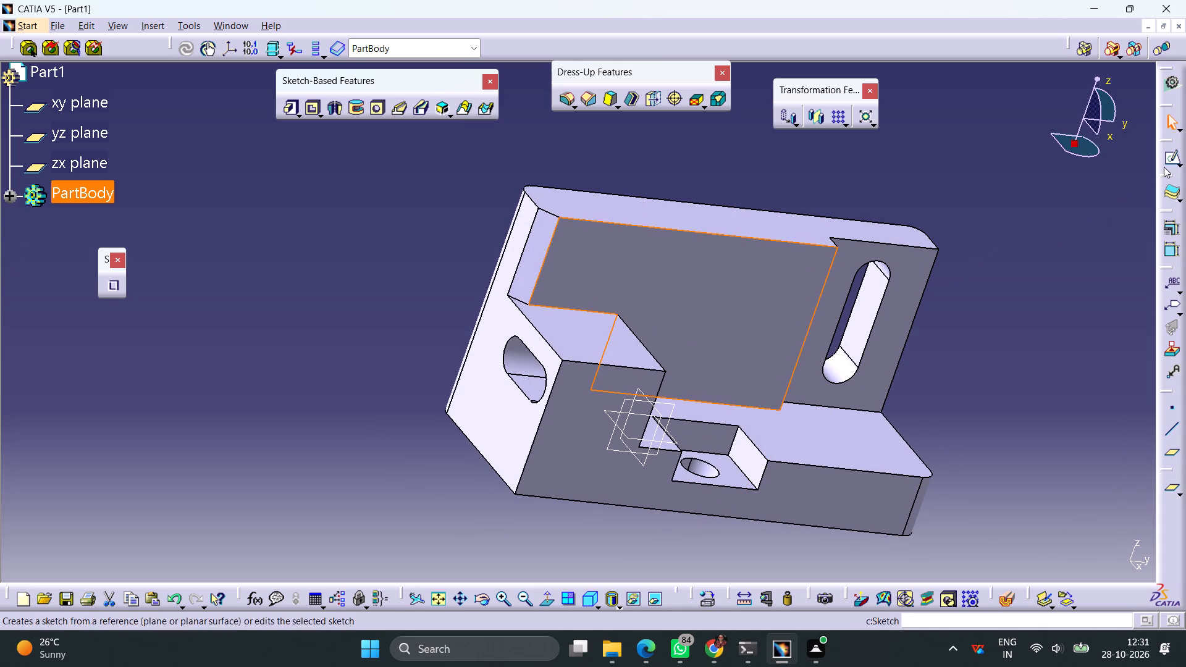
{"action": "left_click", "coordinate": [1165, 159]}
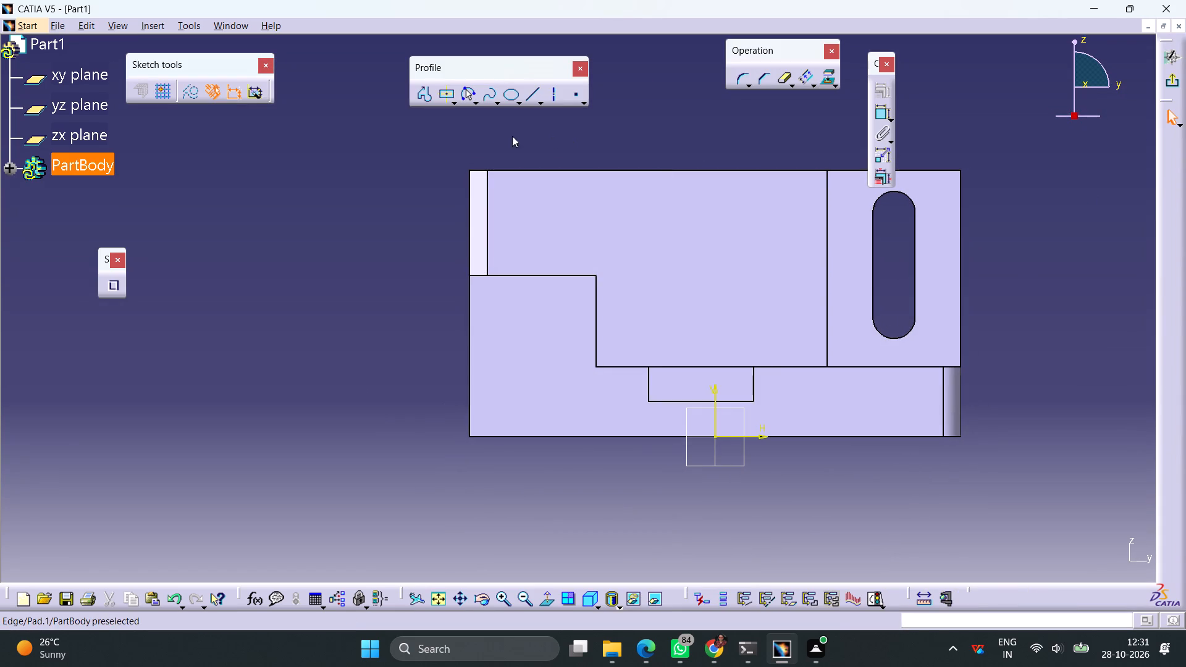
{"action": "left_click", "coordinate": [445, 97]}
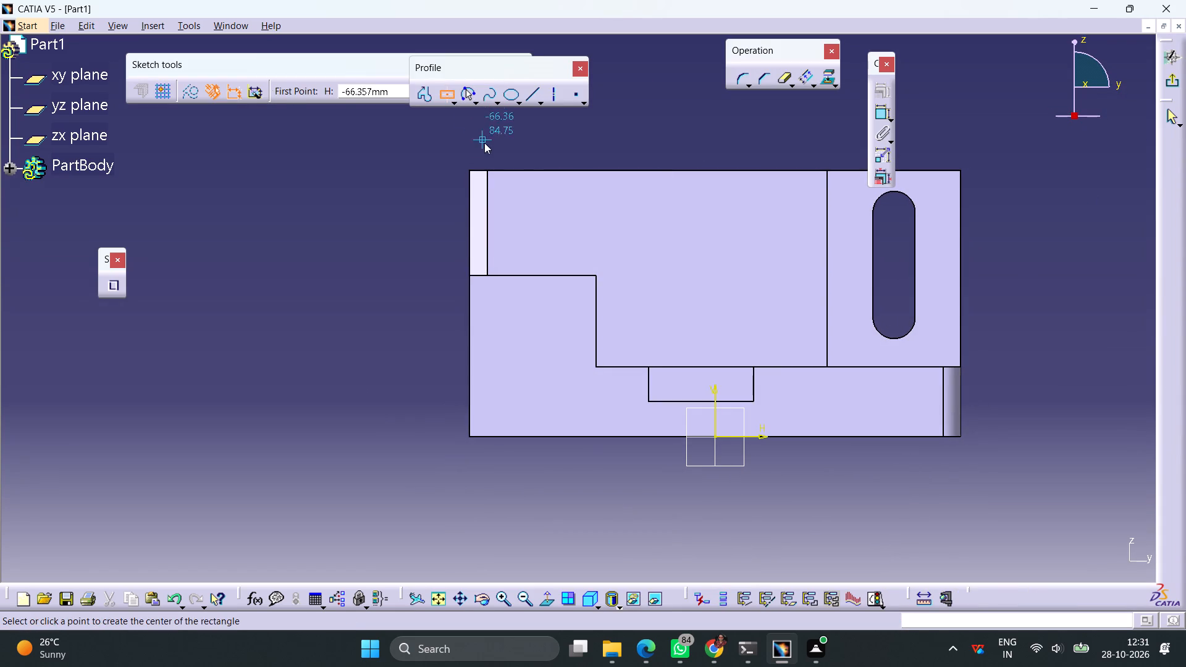
{"action": "left_click", "coordinate": [406, 248]}
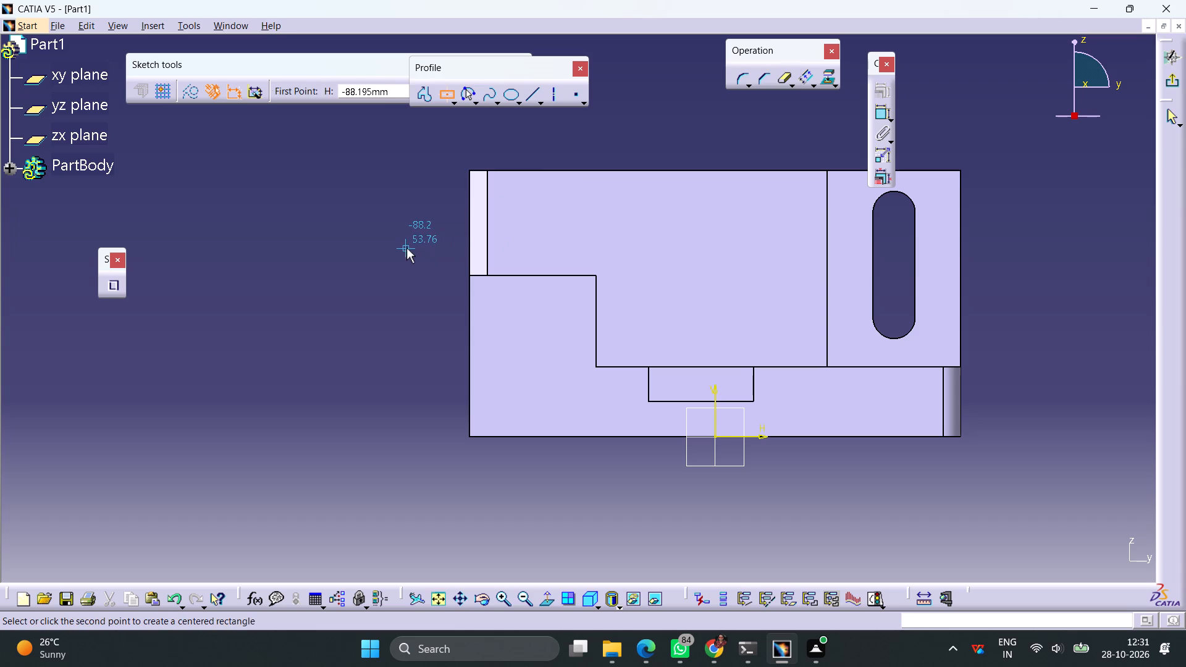
{"action": "left_click", "coordinate": [426, 267]}
{"action": "left_click", "coordinate": [750, 133]}
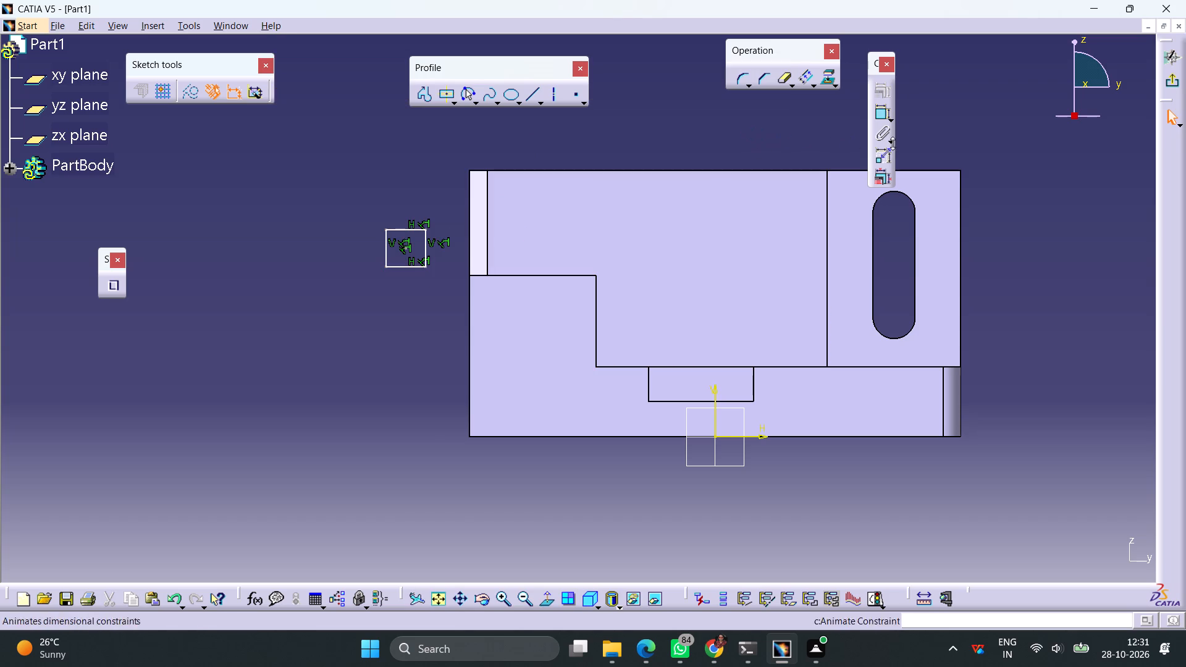
Dimension the rectangle's height and set it to 10 mm.
{"action": "left_click", "coordinate": [877, 115]}
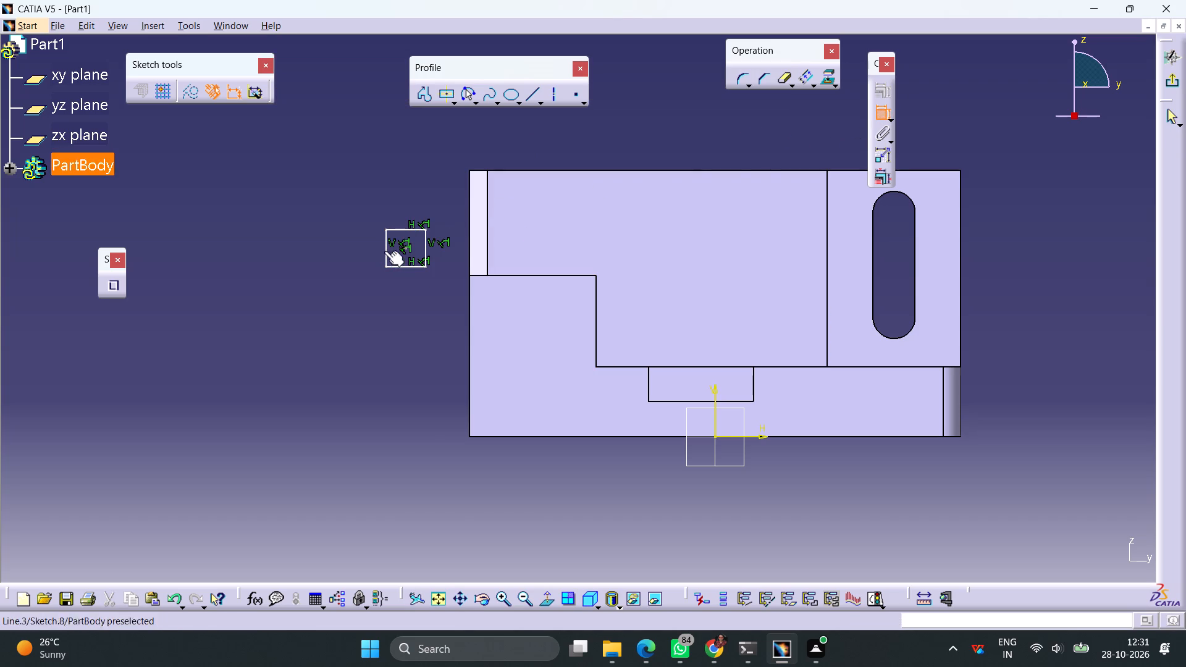
{"action": "left_click", "coordinate": [385, 251]}
{"action": "left_click", "coordinate": [361, 260]}
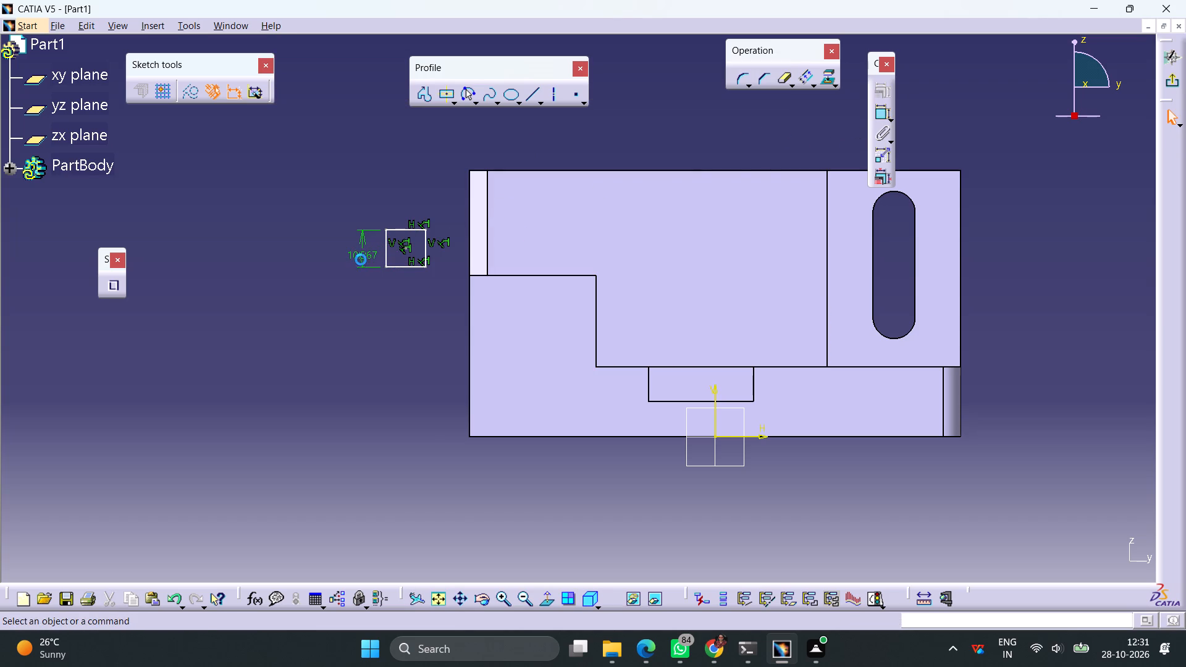
{"action": "double_click", "coordinate": [363, 256]}
{"action": "type", "text": "10"}
{"action": "key", "text": "Return"}
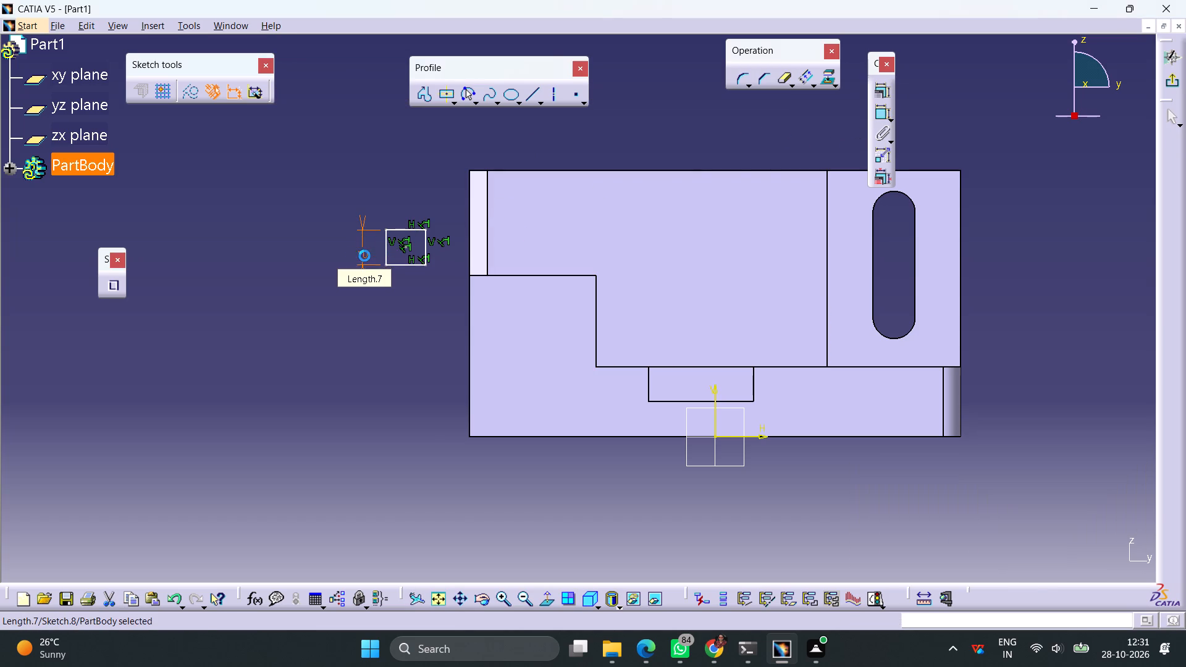
{"action": "left_click", "coordinate": [461, 336]}
Make the rectangle's bottom side coincident with the square block's top edge.
{"action": "left_click", "coordinate": [396, 266]}
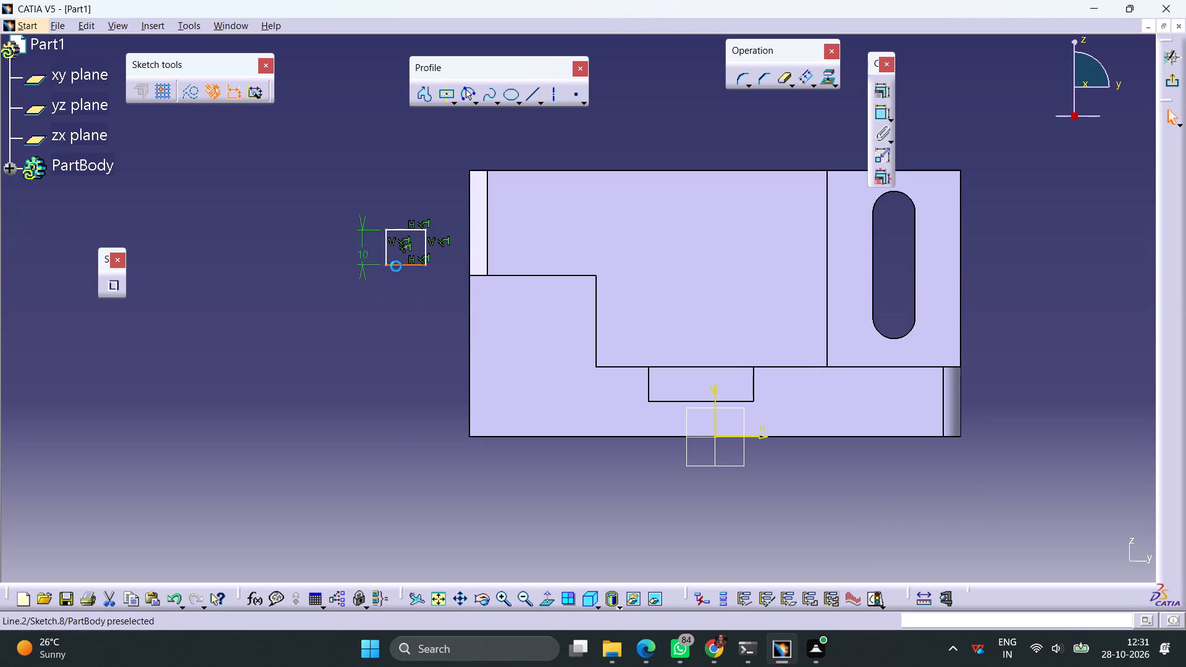
{"action": "left_click", "coordinate": [511, 277], "text": "ctrl"}
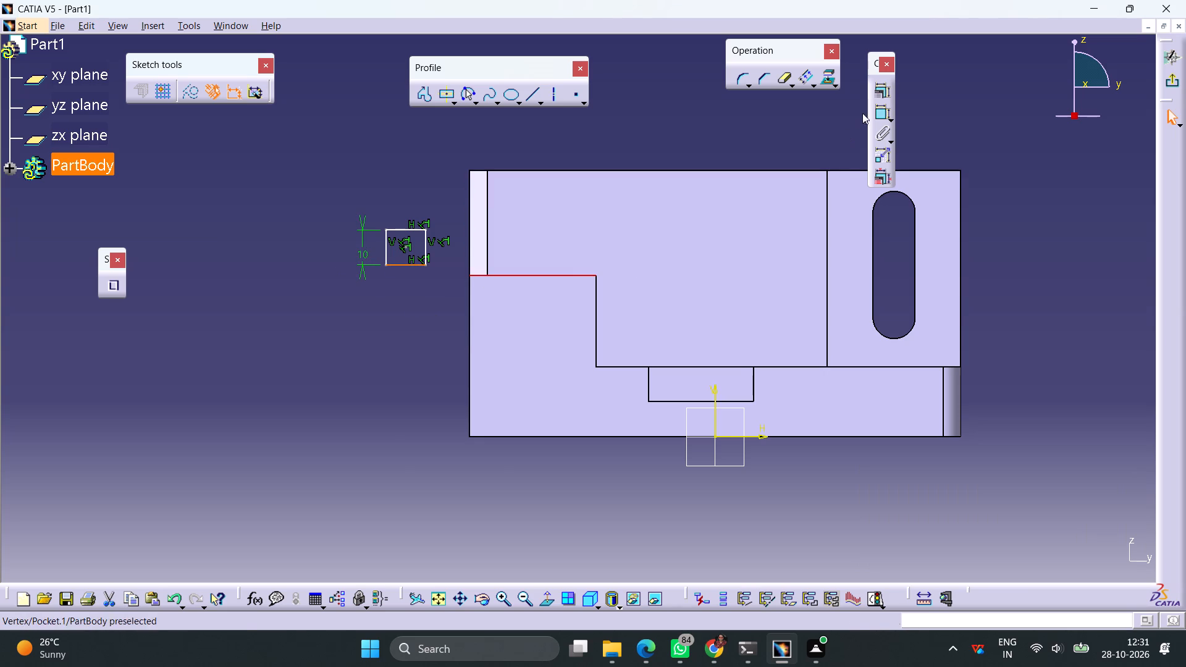
{"action": "left_click", "coordinate": [879, 93]}
{"action": "left_click", "coordinate": [1085, 335]}
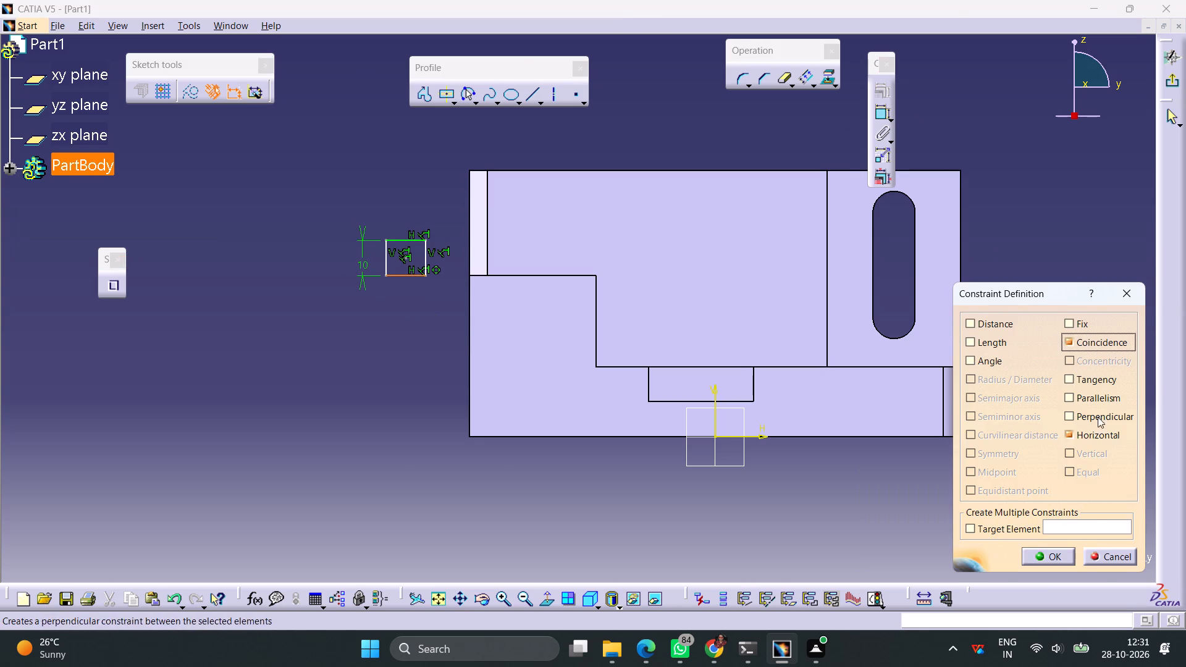
{"action": "left_click", "coordinate": [1062, 556]}
Move the rectangle over the wall's chamfered end and make its outer vertical side coincident with the wall's outer vertical edge.
{"action": "left_click_drag", "start_coordinate": [403, 277], "coordinate": [424, 282]}
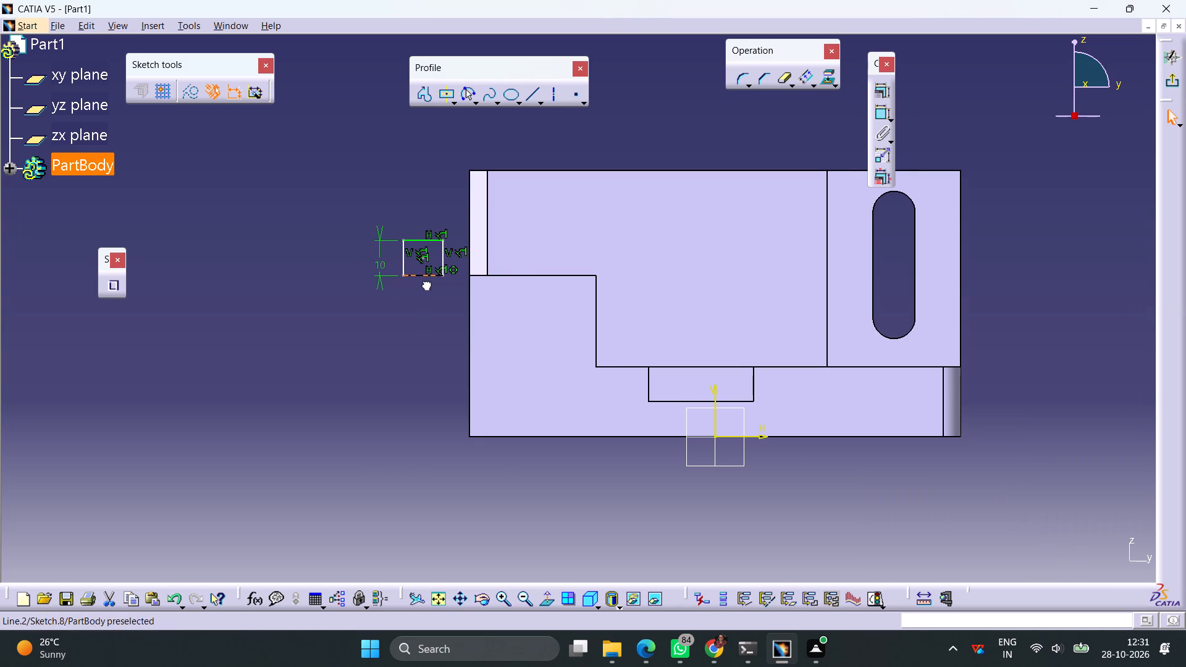
{"action": "left_click_drag", "start_coordinate": [424, 282], "coordinate": [502, 283]}
{"action": "left_click", "coordinate": [486, 265]}
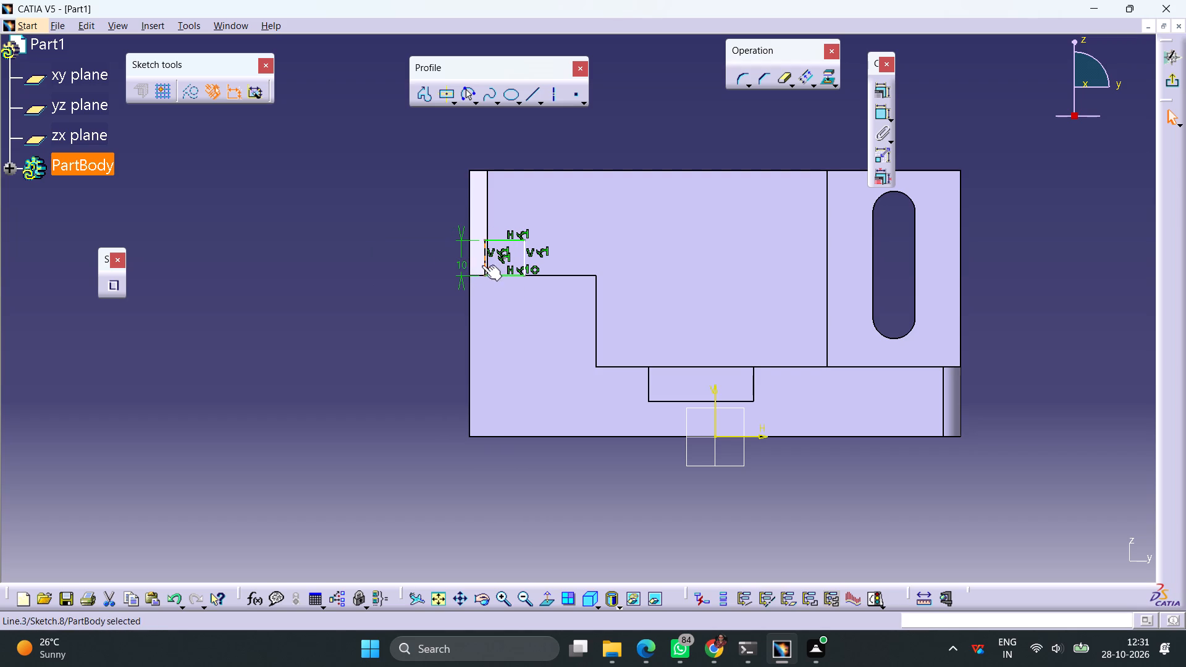
{"action": "left_click", "coordinate": [471, 255], "text": "ctrl"}
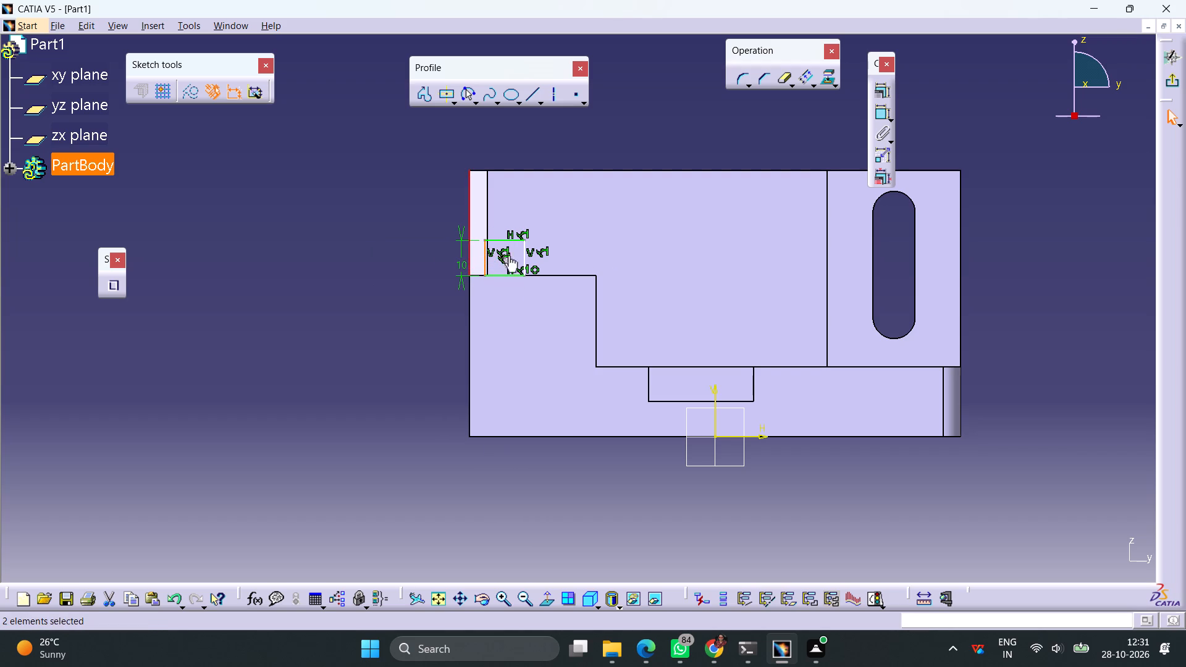
{"action": "left_click", "coordinate": [878, 88]}
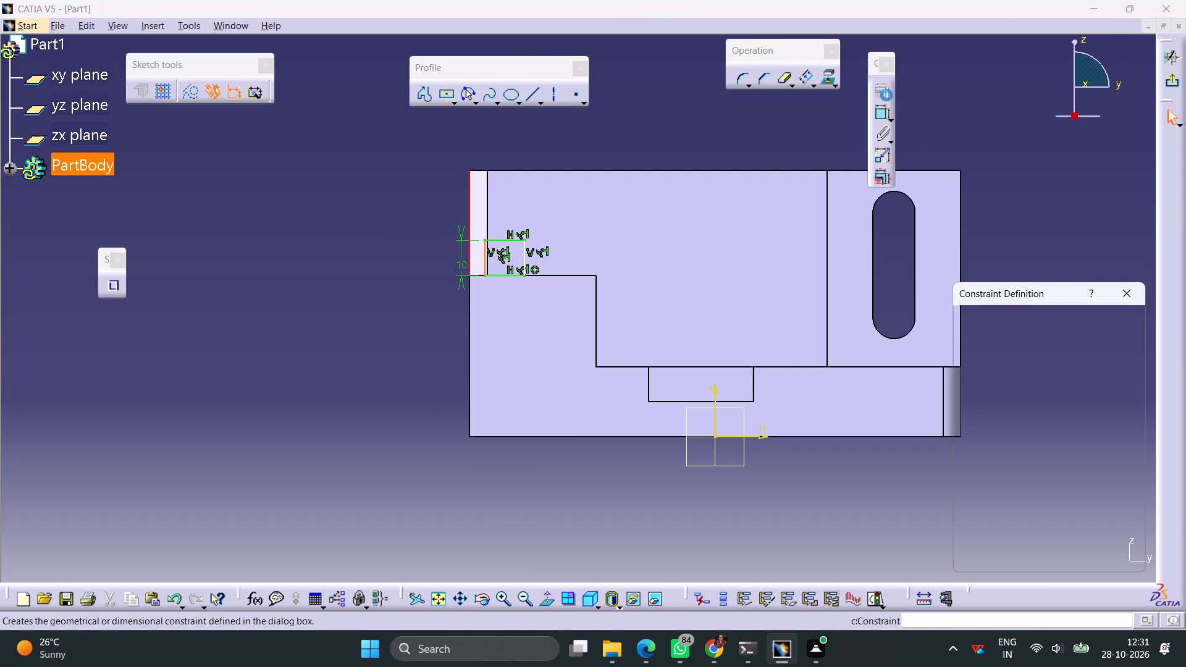
{"action": "left_click", "coordinate": [1095, 343]}
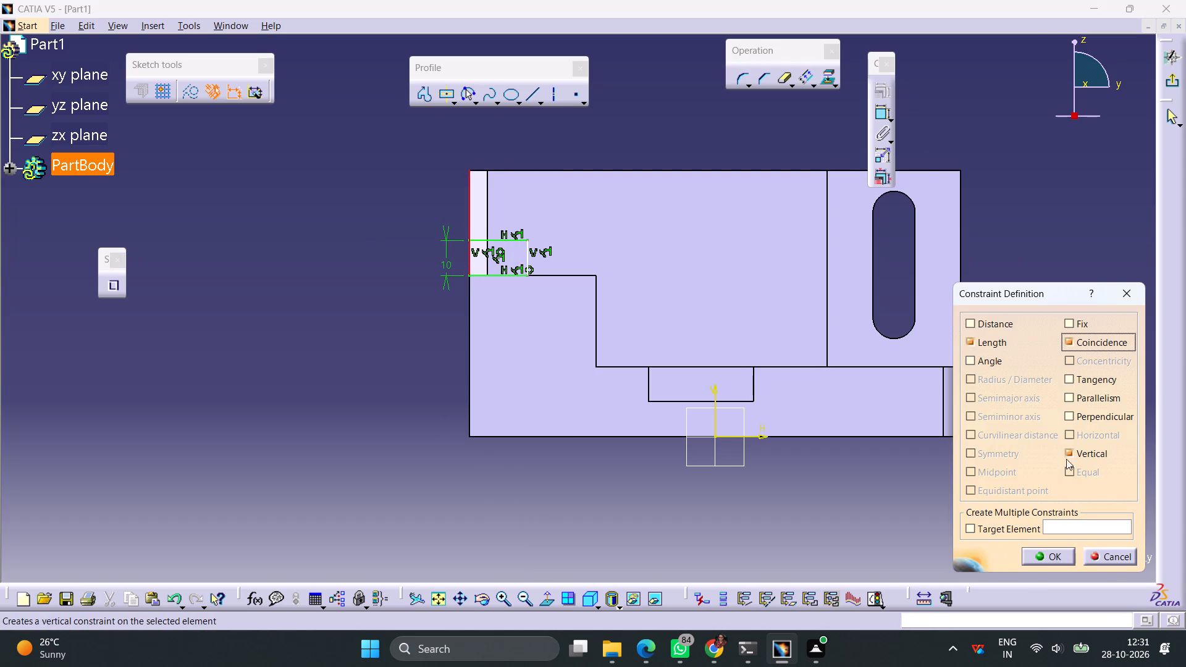
{"action": "left_click", "coordinate": [1046, 555]}
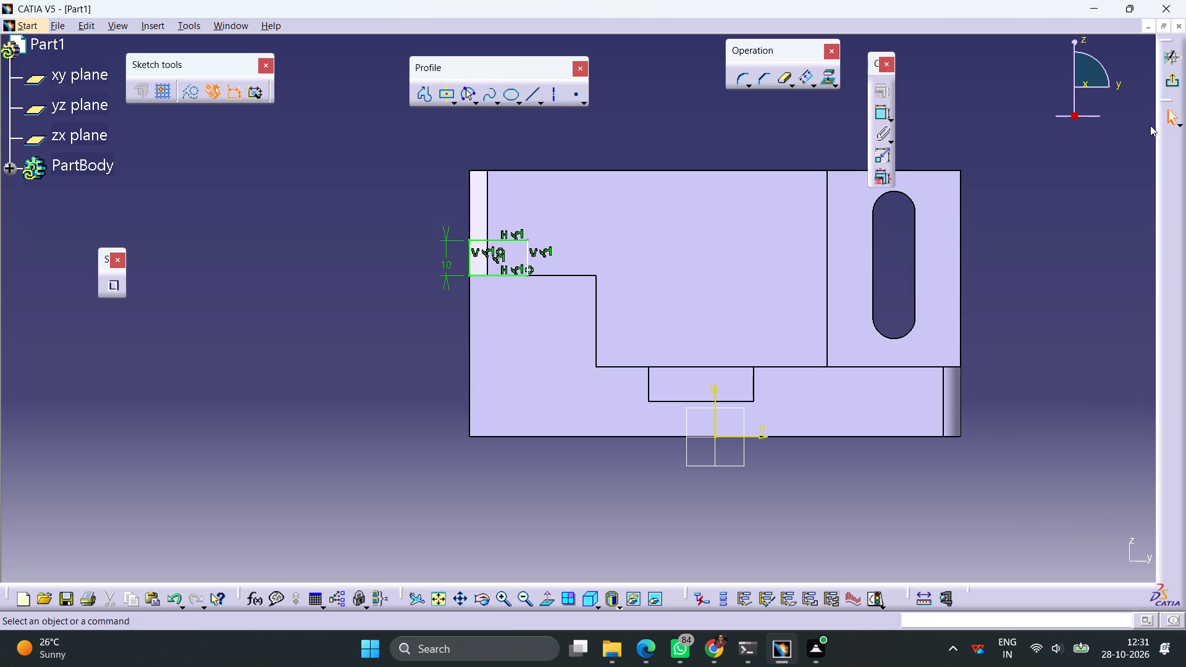
Exit the sketch and pad the rectangle 10 mm in the reversed direction, into the wall, without mirrored extent.
{"action": "left_click", "coordinate": [1163, 85]}
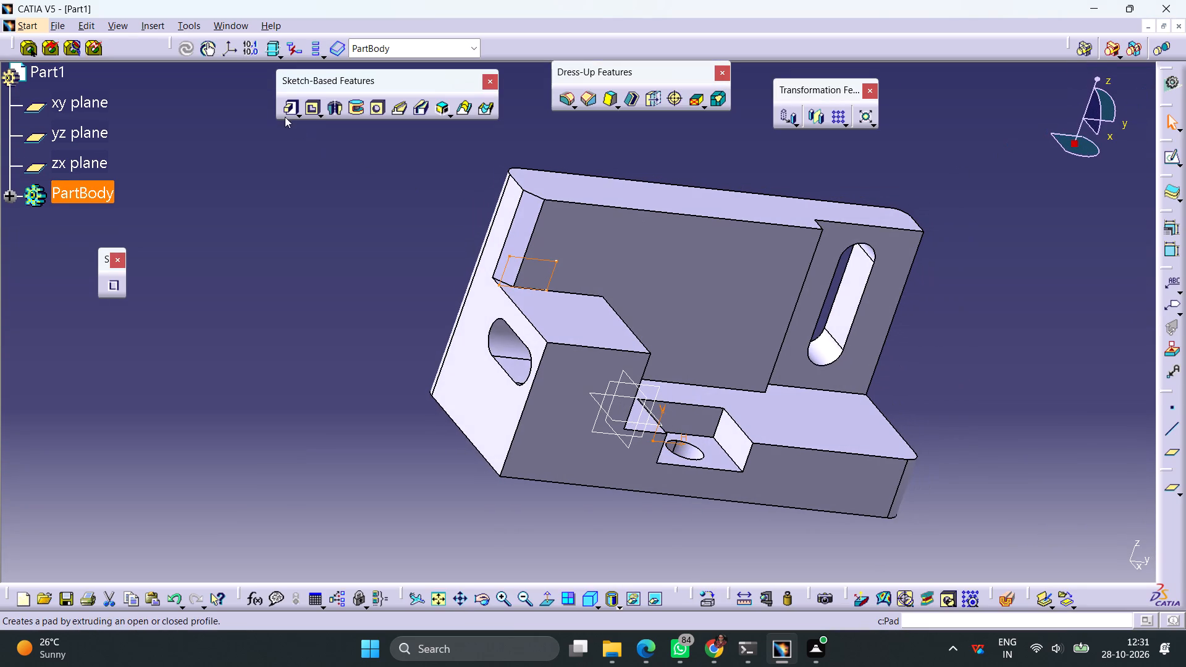
{"action": "left_click", "coordinate": [291, 110]}
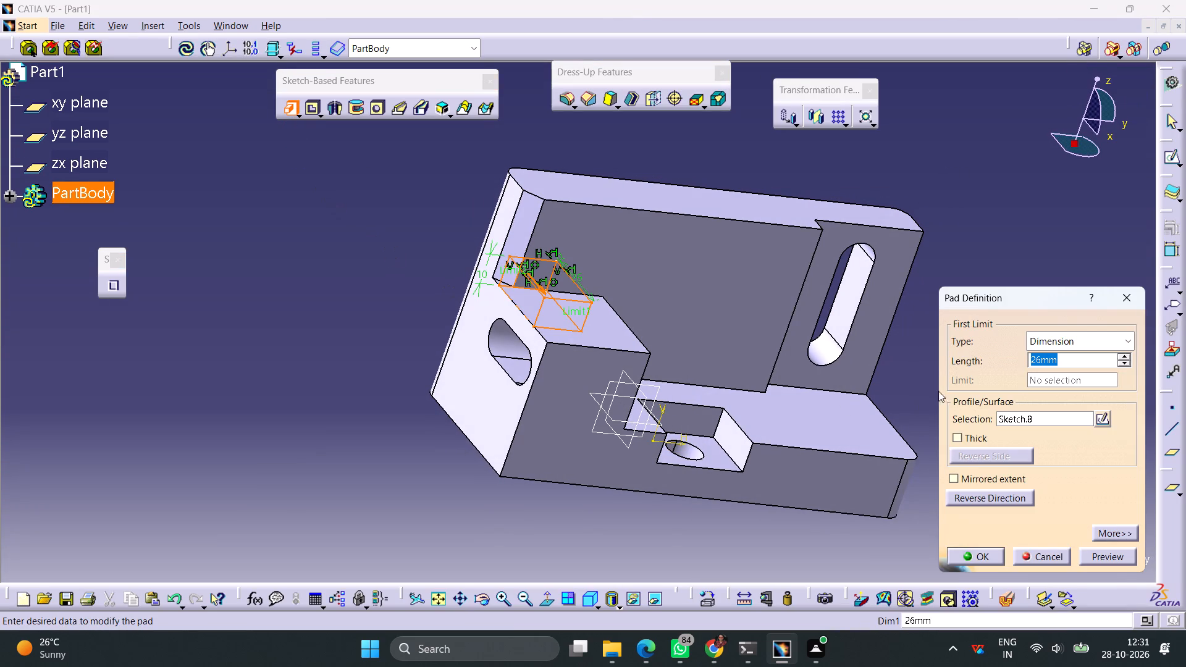
{"action": "left_click", "coordinate": [991, 481]}
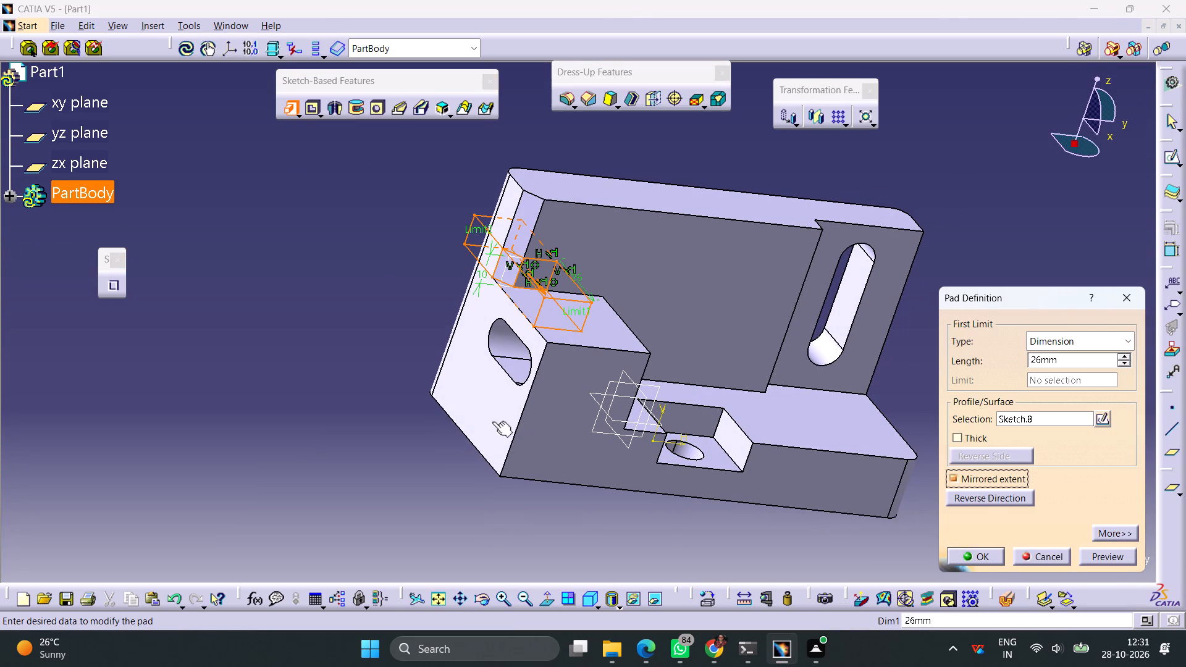
{"action": "left_click", "coordinate": [965, 479]}
{"action": "left_click", "coordinate": [977, 498]}
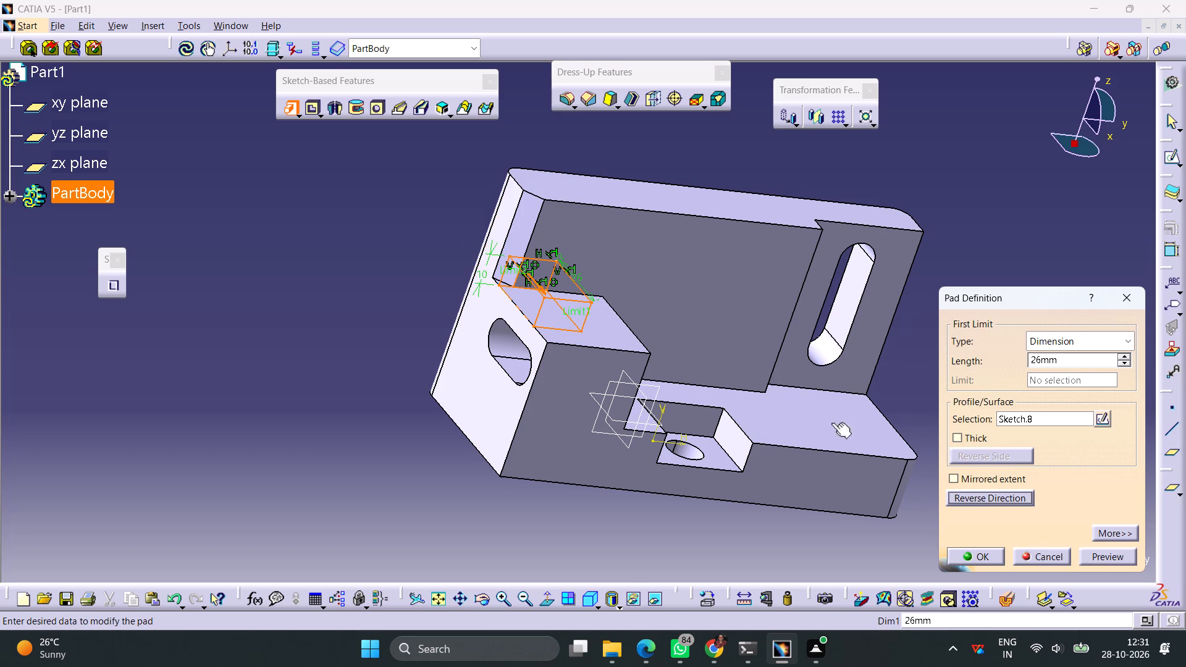
{"action": "middle_click_drag", "start_coordinate": [406, 322], "coordinate": [539, 364]}
{"action": "right_click_drag", "start_coordinate": [406, 322], "coordinate": [539, 364]}
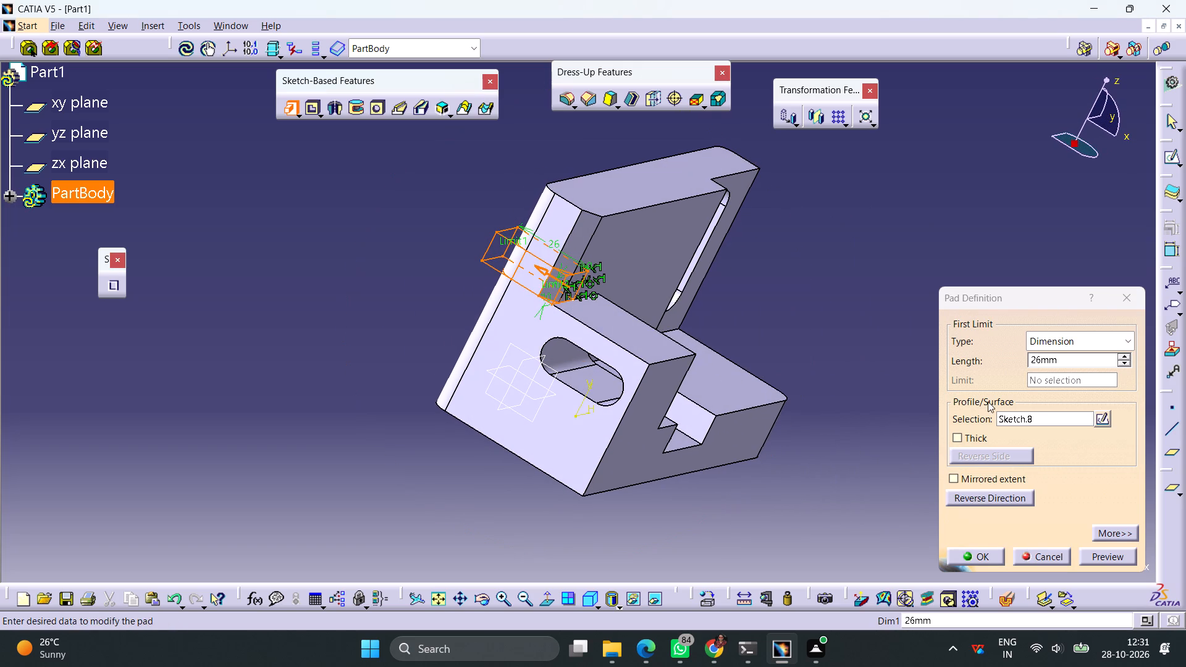
{"action": "left_click_drag", "start_coordinate": [1066, 362], "coordinate": [980, 366]}
{"action": "type", "text": "20"}
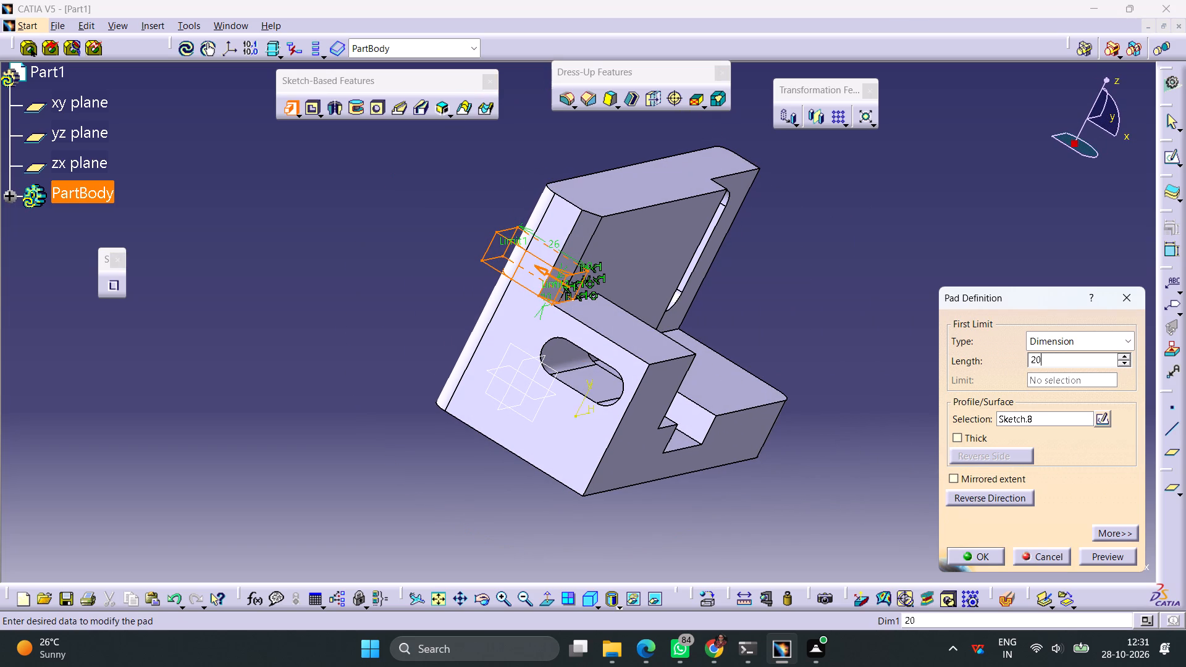
{"action": "left_click", "coordinate": [902, 489]}
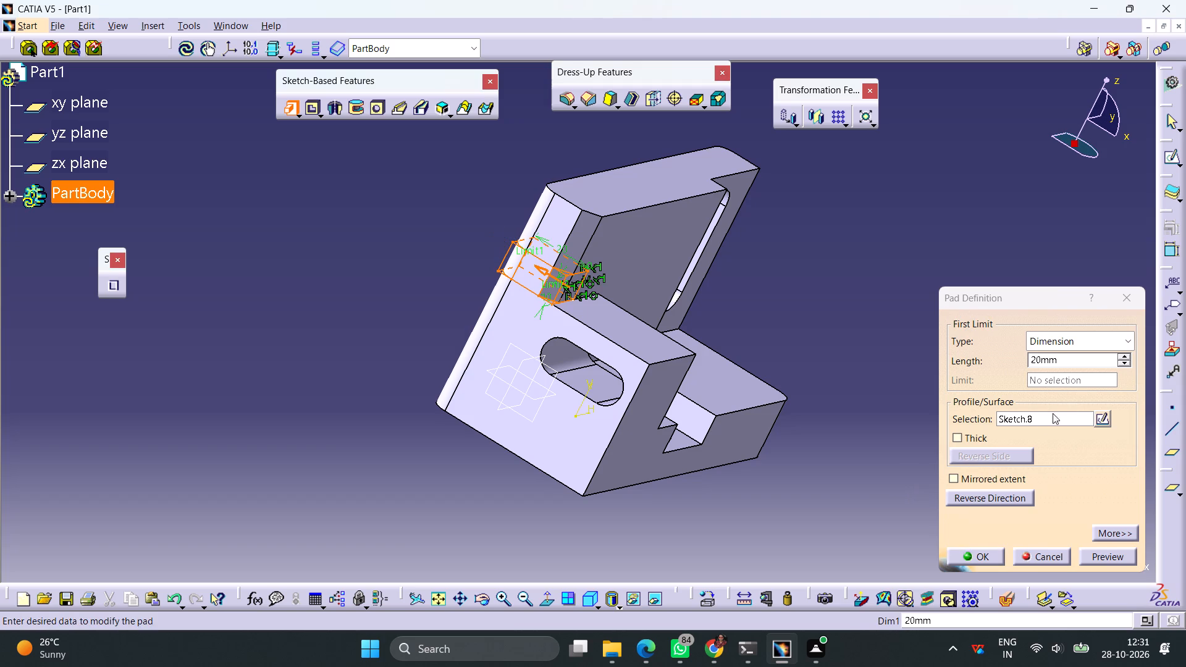
{"action": "left_click_drag", "start_coordinate": [1069, 366], "coordinate": [1013, 366]}
{"action": "type", "text": "10"}
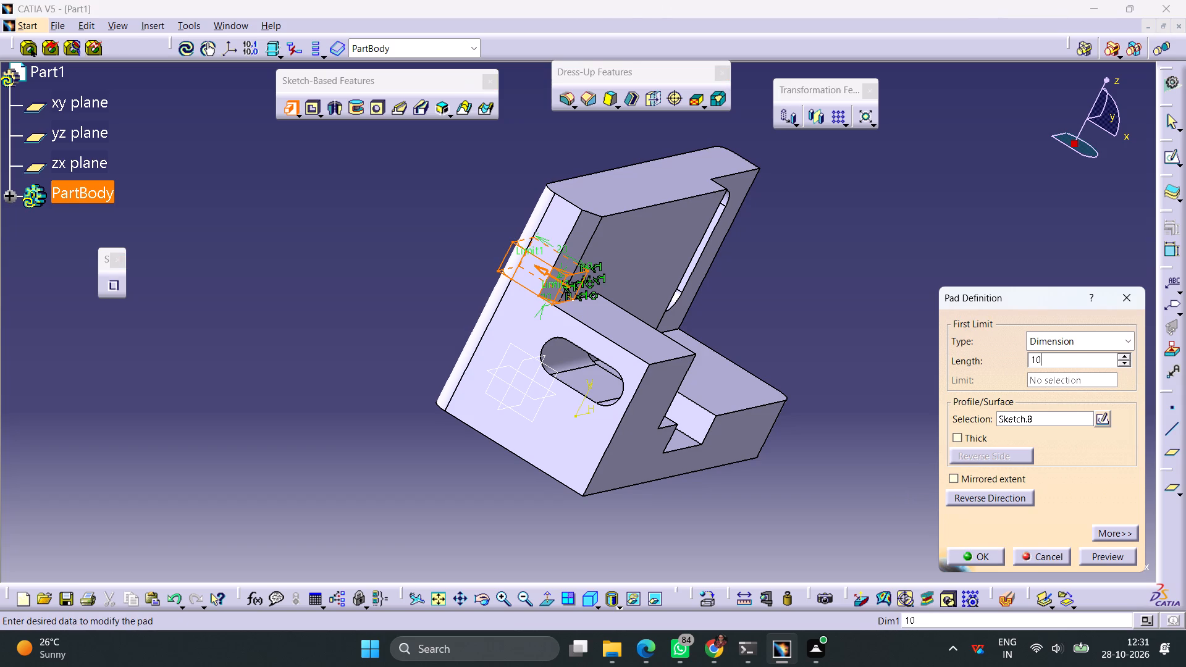
{"action": "left_click", "coordinate": [770, 293]}
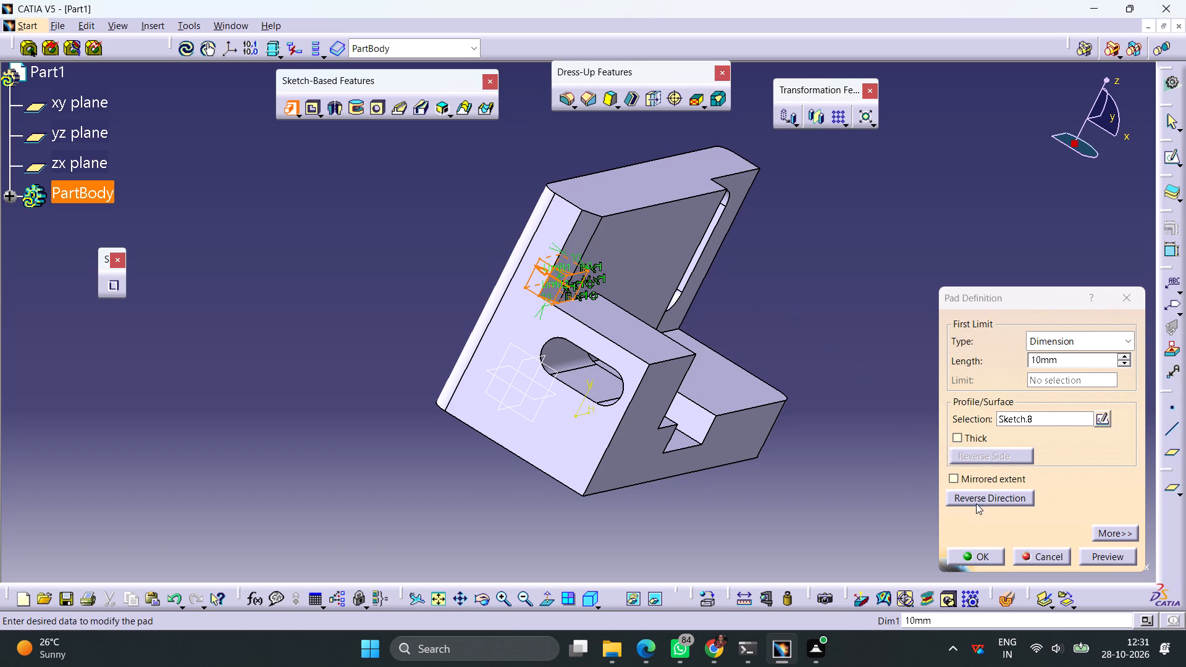
{"action": "left_click", "coordinate": [986, 556]}
{"action": "left_click", "coordinate": [892, 451]}
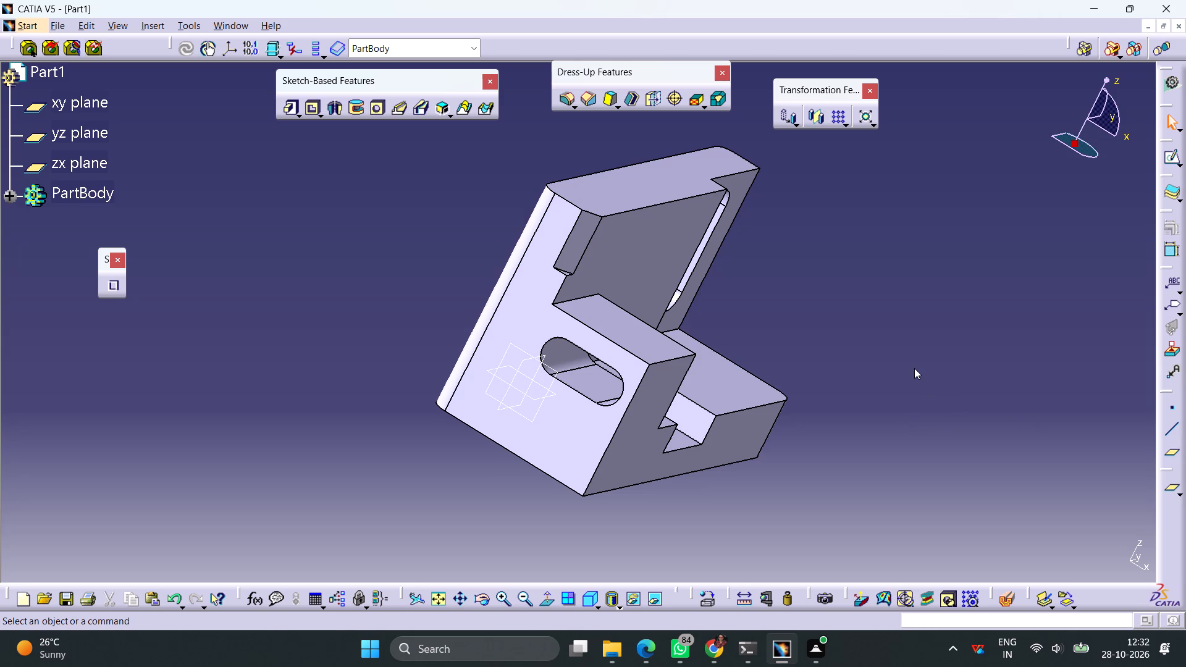
Start a sketch on the wall's recessed face and draw a circle about 12 mm in diameter in its upper area.
{"action": "middle_click_drag", "start_coordinate": [911, 348], "coordinate": [911, 378], "text": "ctrl"}
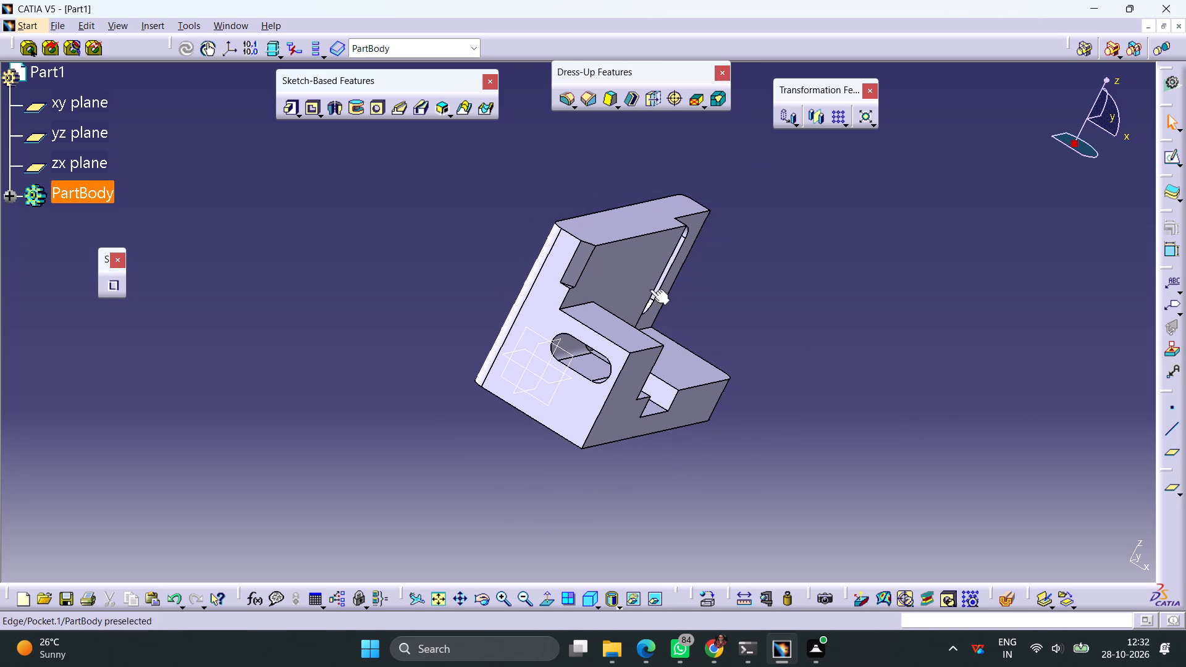
{"action": "left_click", "coordinate": [637, 284]}
{"action": "left_click", "coordinate": [1166, 161]}
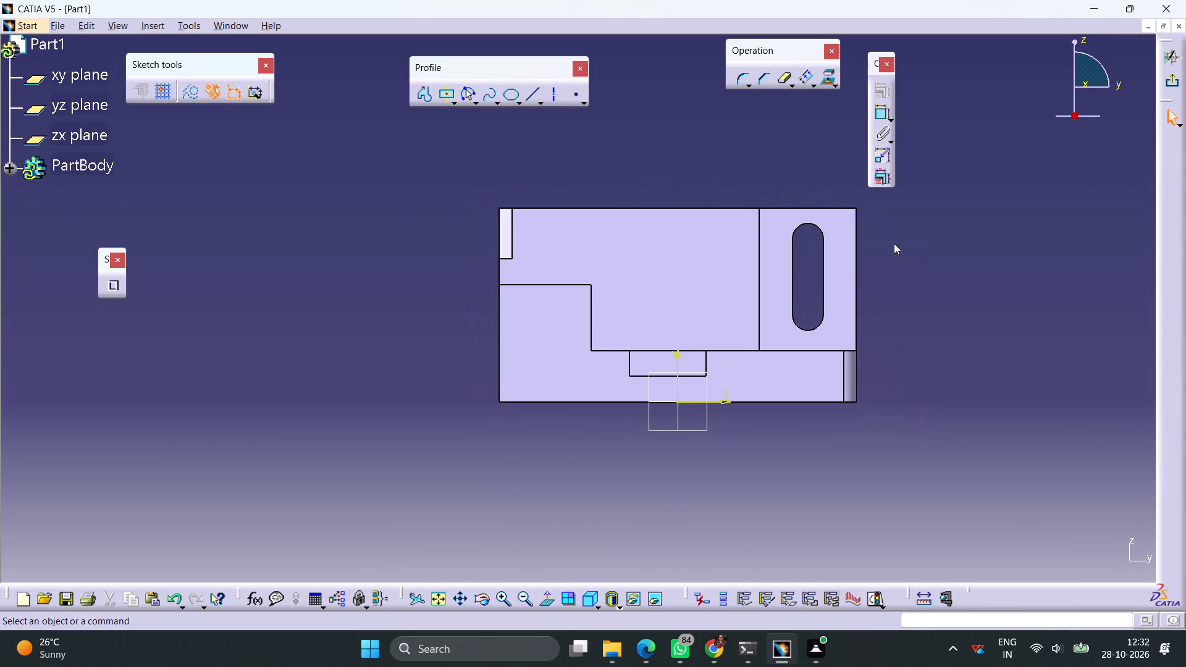
{"action": "left_click", "coordinate": [477, 101]}
{"action": "left_click", "coordinate": [500, 117]}
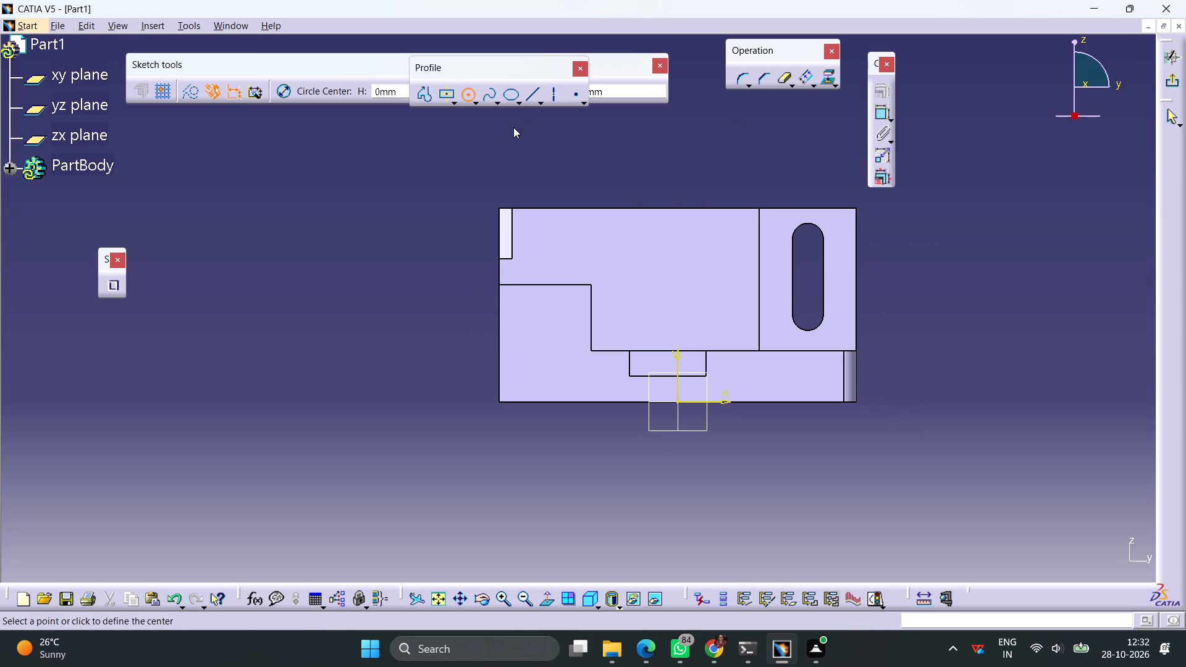
{"action": "left_click", "coordinate": [696, 258]}
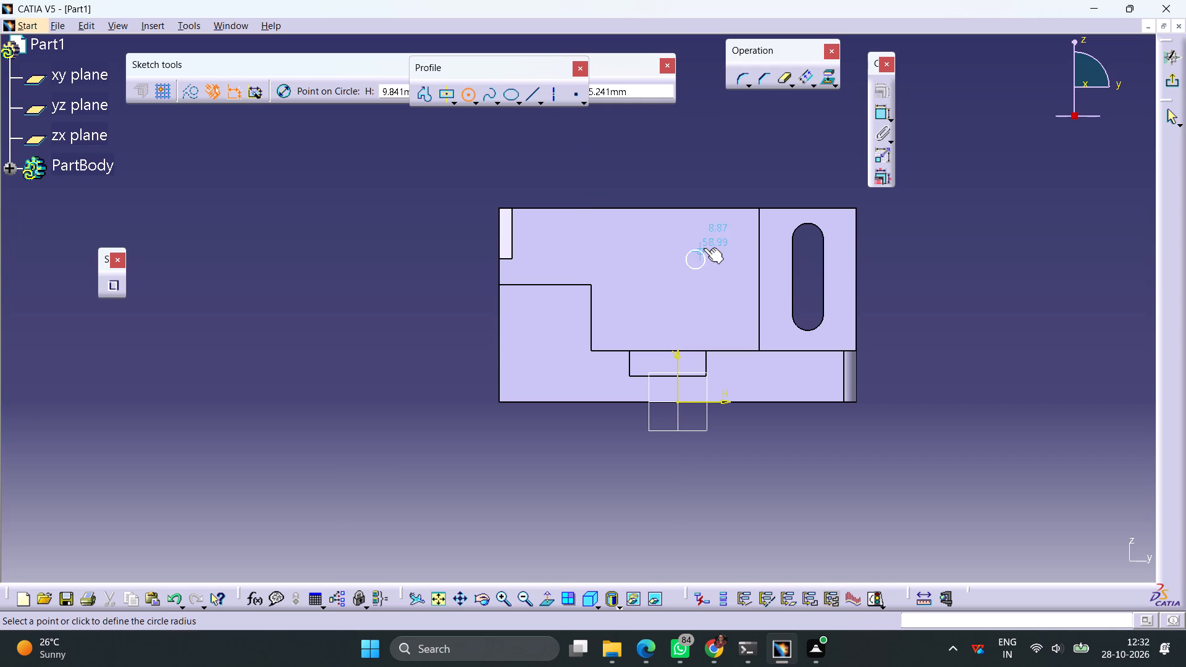
{"action": "left_click", "coordinate": [704, 246]}
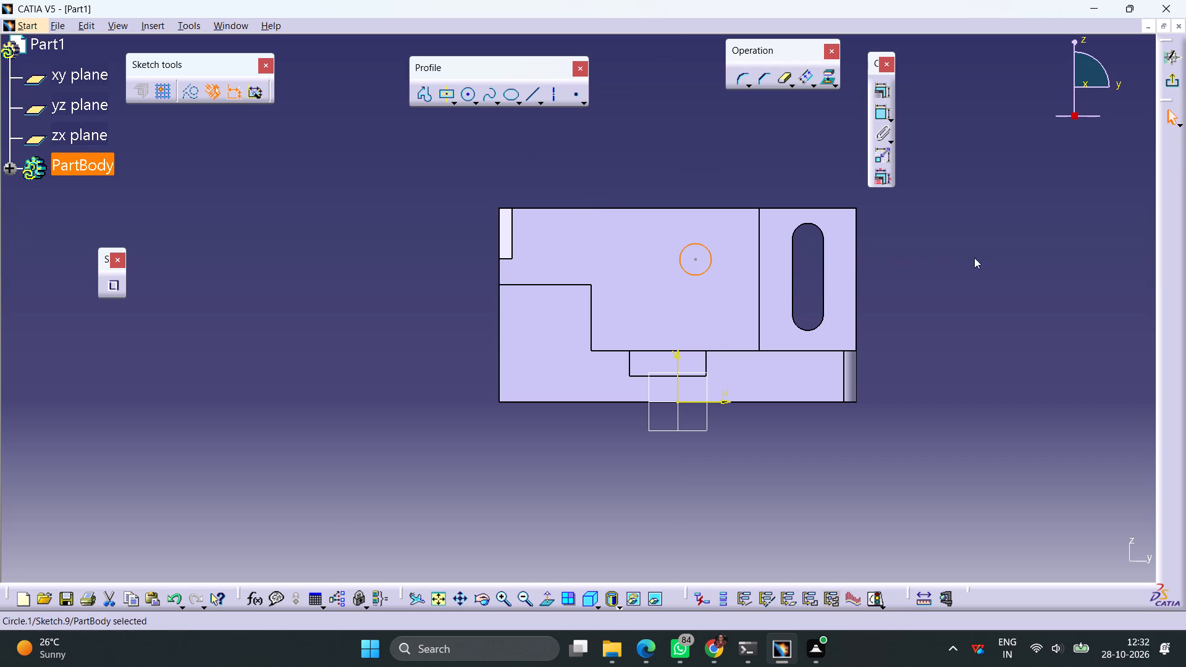
{"action": "left_click", "coordinate": [997, 271]}
Dimension the circle's centre from the vertical step edge beside the wall's slot and set the distance to 30 mm.
{"action": "left_click", "coordinate": [884, 112]}
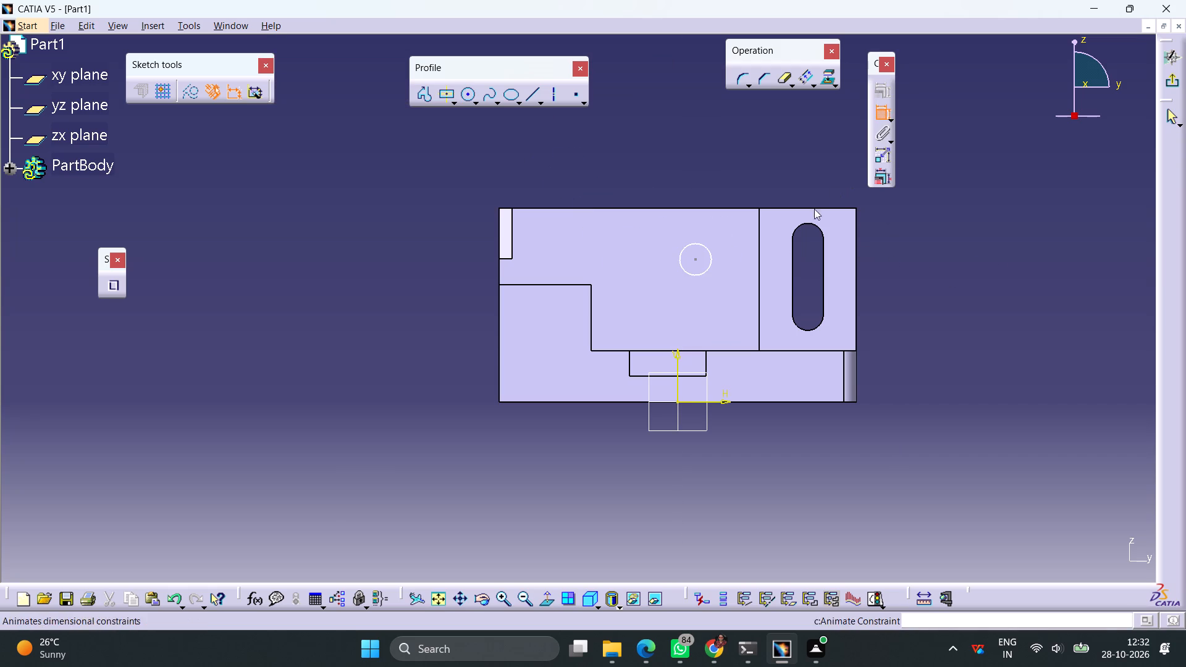
{"action": "left_click", "coordinate": [698, 261]}
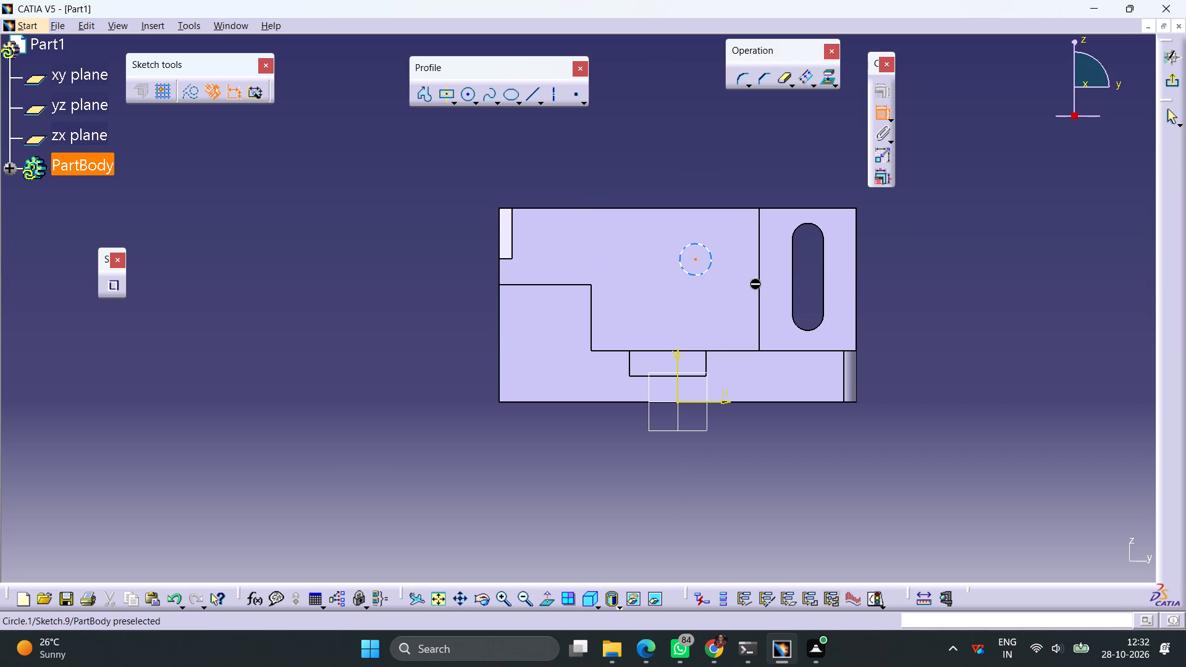
{"action": "left_click", "coordinate": [759, 266]}
{"action": "left_click", "coordinate": [721, 291]}
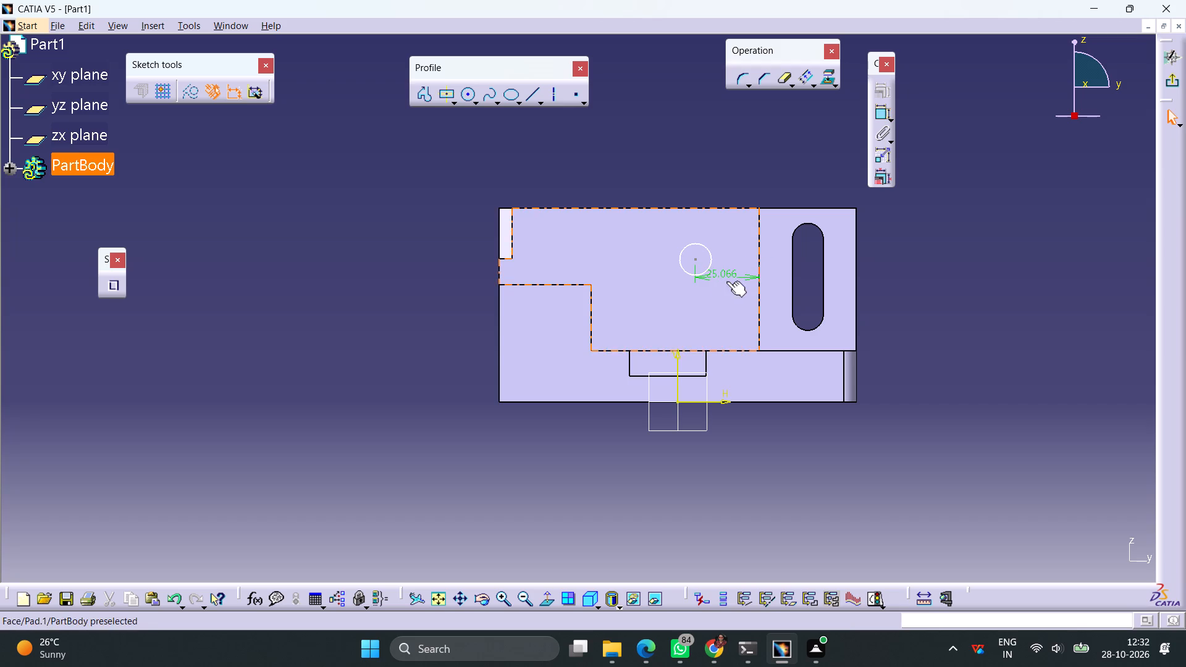
{"action": "double_click", "coordinate": [723, 277]}
{"action": "type", "text": "30"}
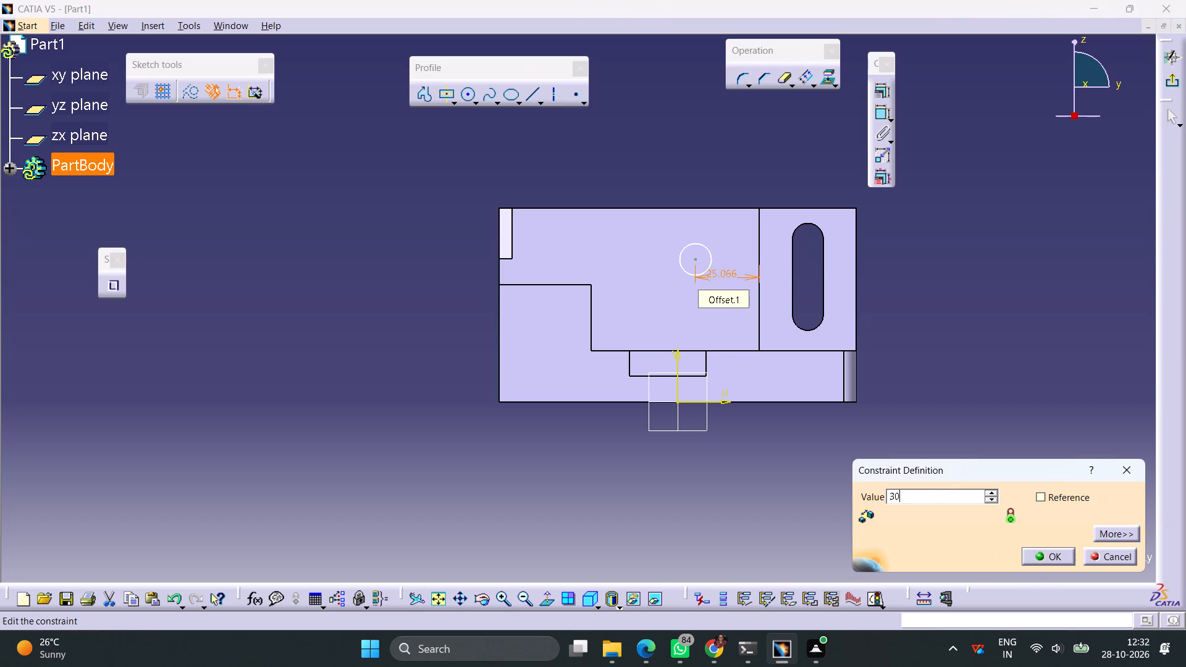
{"action": "key", "text": "Return"}
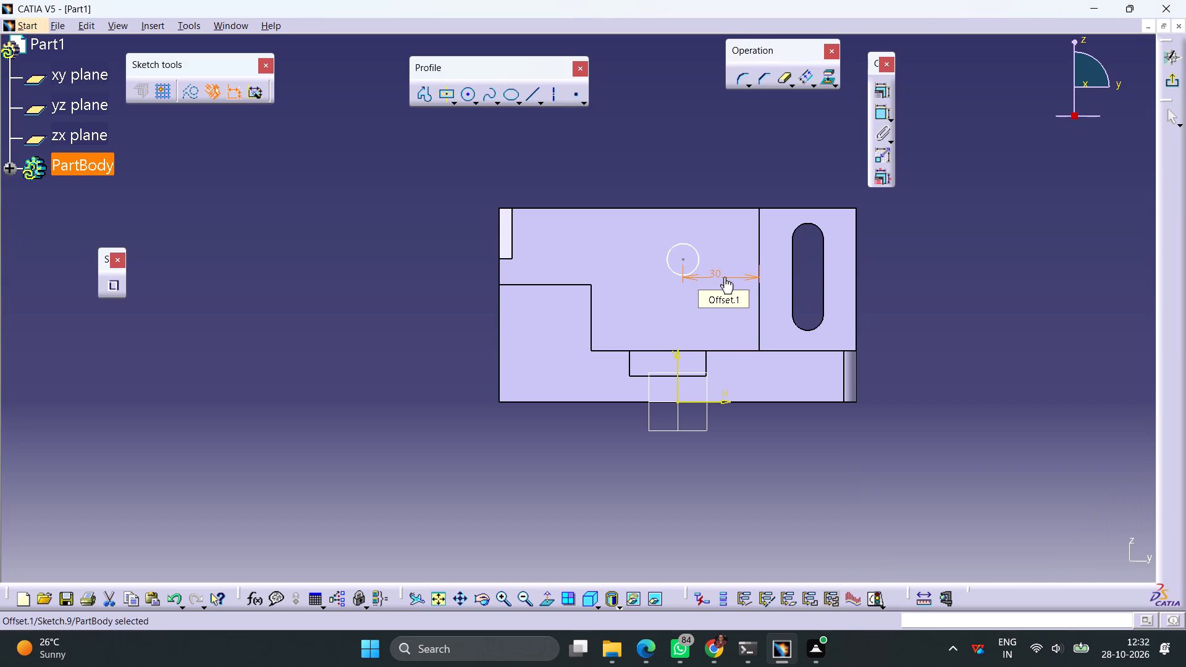
{"action": "left_click", "coordinate": [962, 347]}
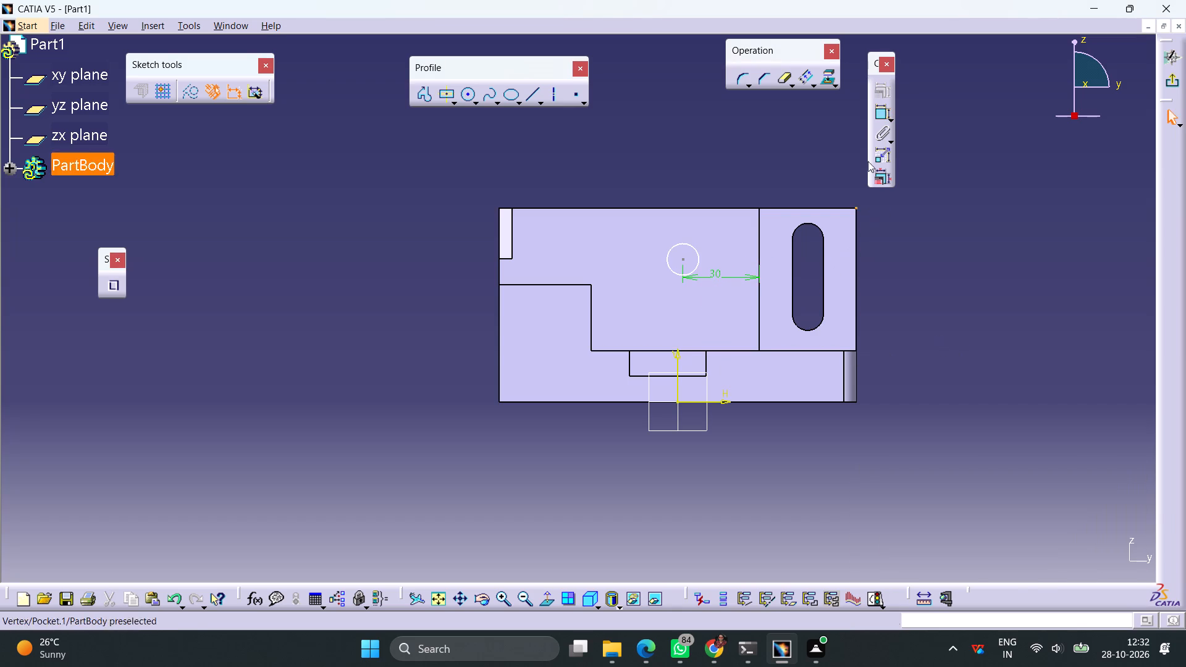
Dimension the circle's centre from the wall's top edge and set the distance to 17 mm.
{"action": "left_click", "coordinate": [886, 113]}
{"action": "left_click", "coordinate": [908, 128]}
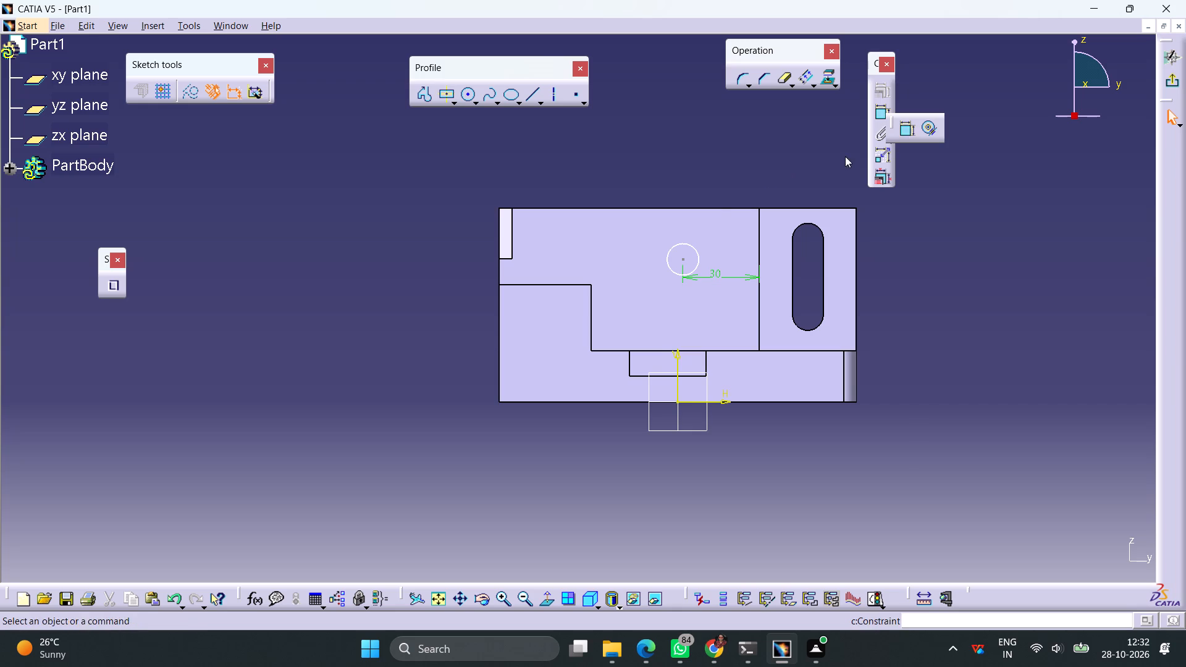
{"action": "left_click", "coordinate": [692, 209]}
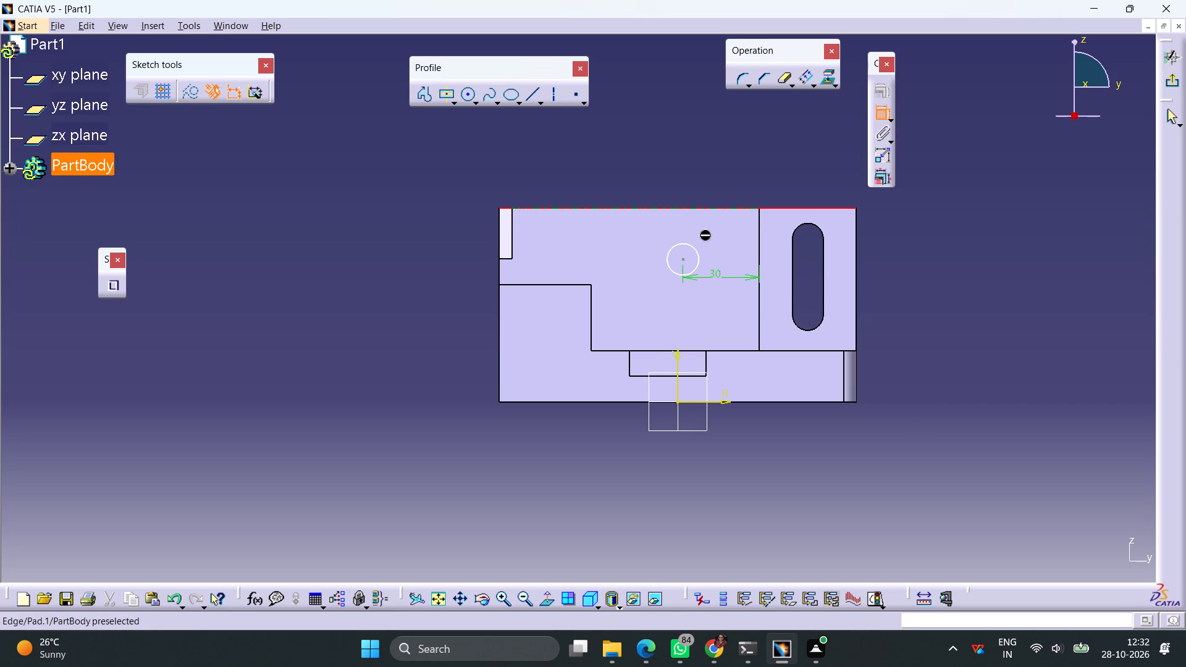
{"action": "left_click", "coordinate": [683, 260]}
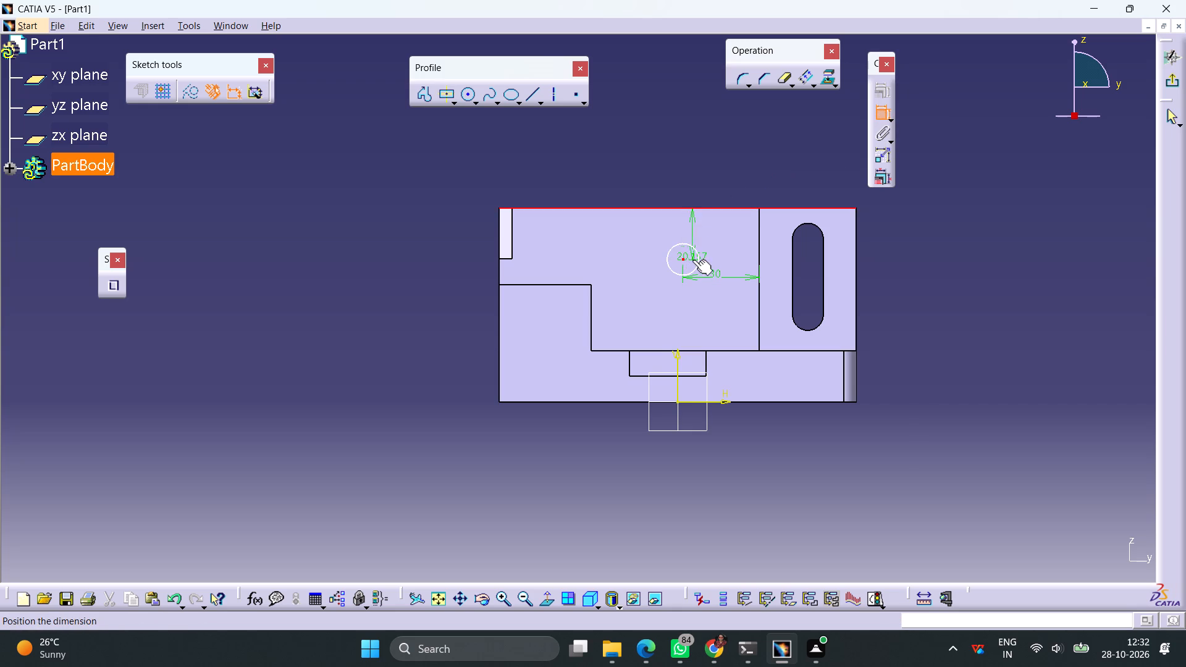
{"action": "left_click", "coordinate": [719, 186]}
{"action": "double_click", "coordinate": [725, 180]}
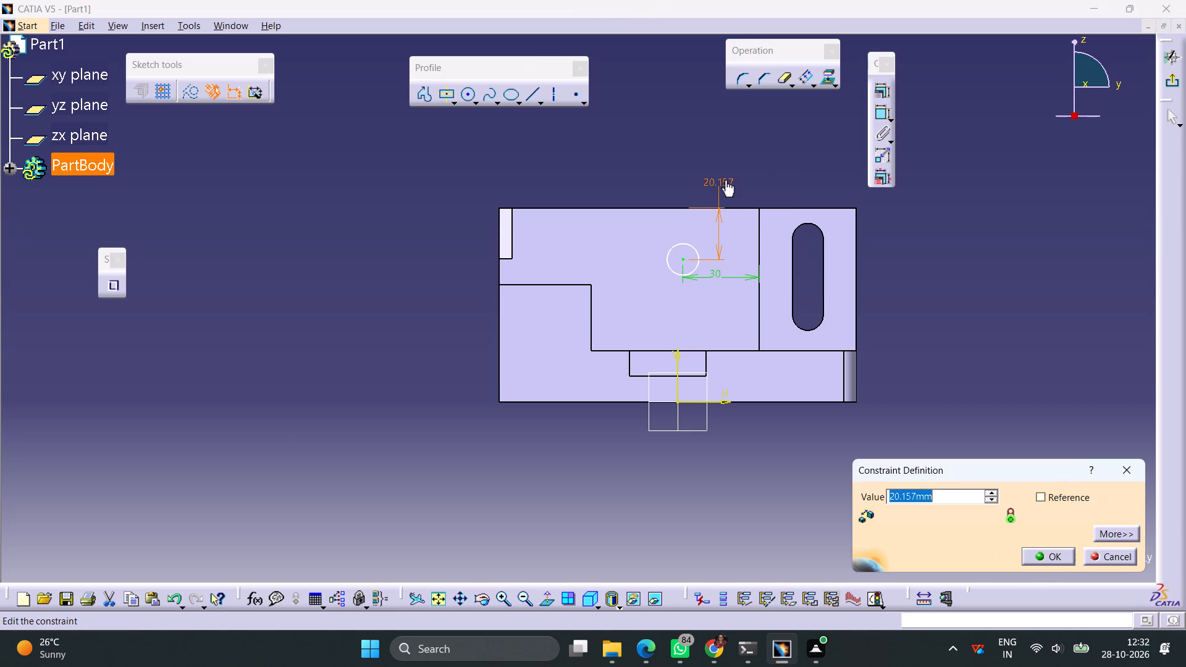
{"action": "type", "text": "17"}
{"action": "key", "text": "Return"}
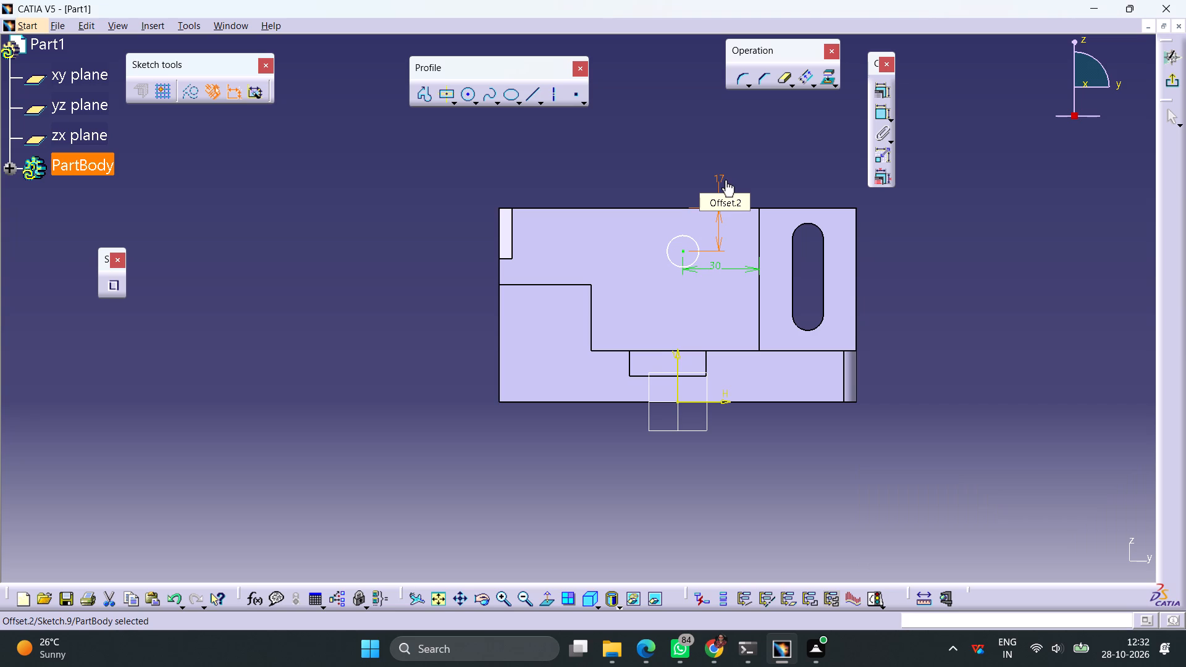
Dimension the circle's diameter and set it to 18 mm.
{"action": "left_click", "coordinate": [672, 262]}
{"action": "left_click", "coordinate": [878, 110]}
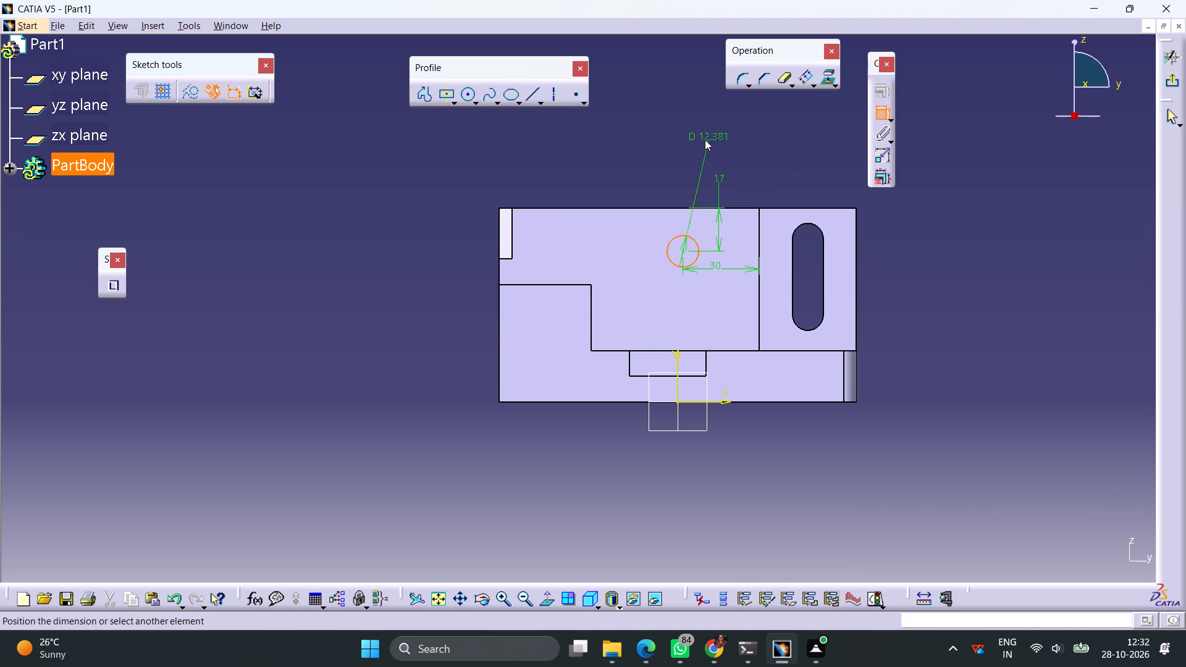
{"action": "left_click", "coordinate": [612, 159]}
{"action": "double_click", "coordinate": [601, 157]}
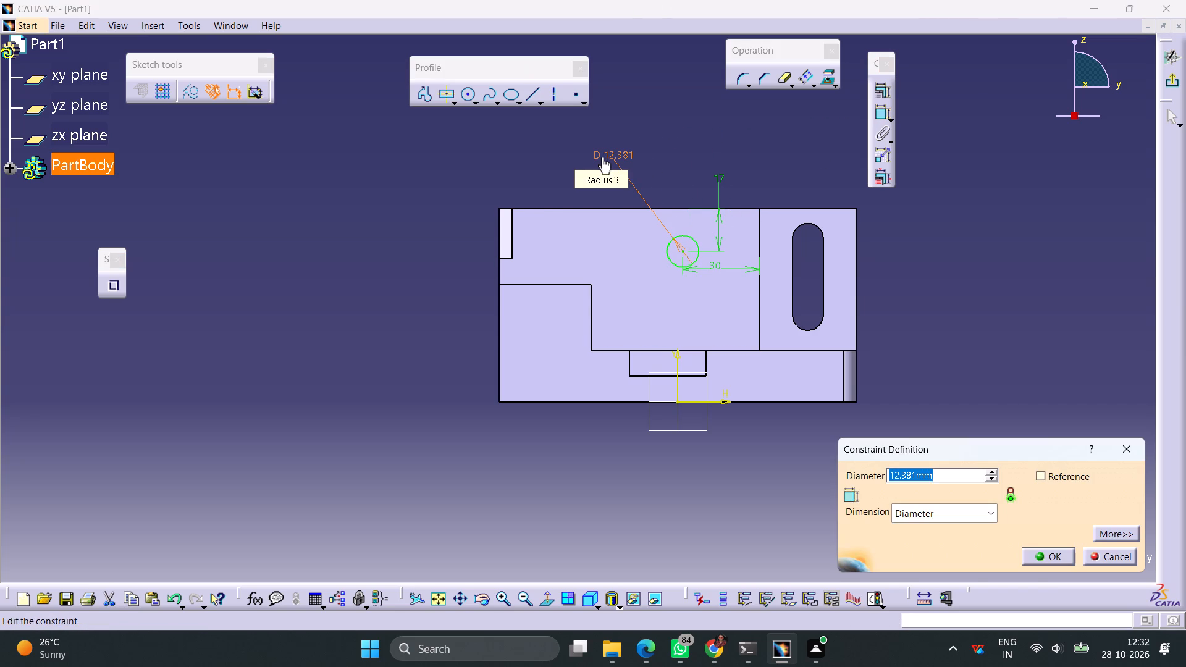
{"action": "type", "text": "18"}
{"action": "key", "text": "Return"}
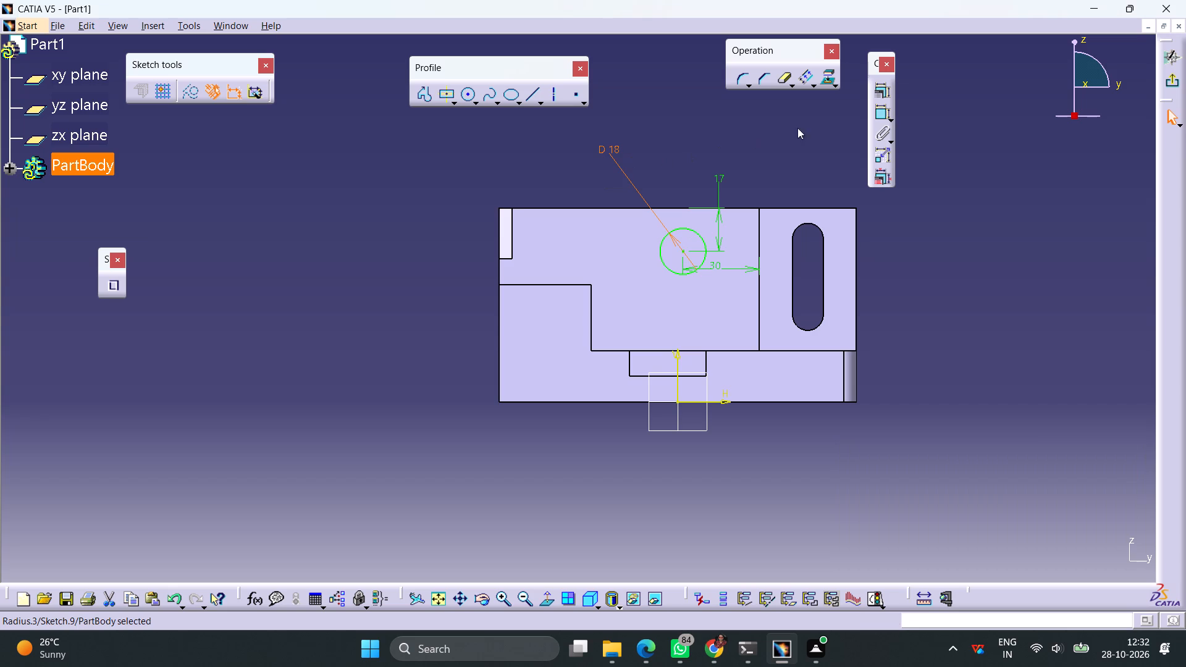
Leave the sketch and cut the 18 mm circle through the wall as a pocket with the Up to next limit.
{"action": "left_click", "coordinate": [1167, 82]}
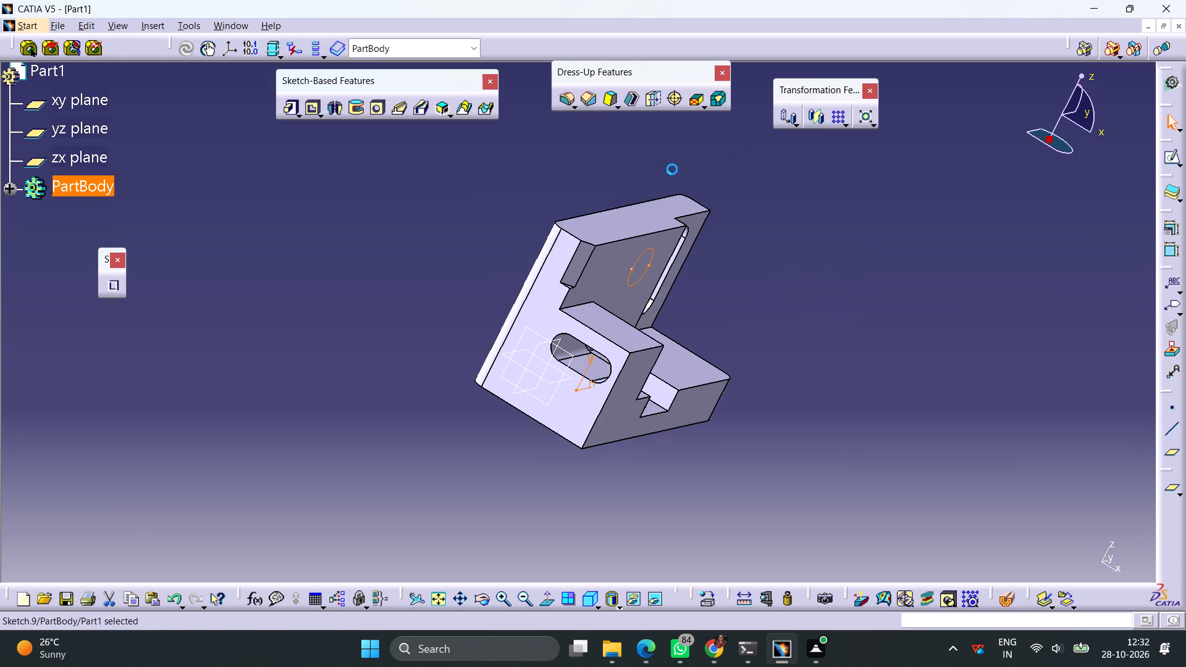
{"action": "left_click", "coordinate": [309, 109]}
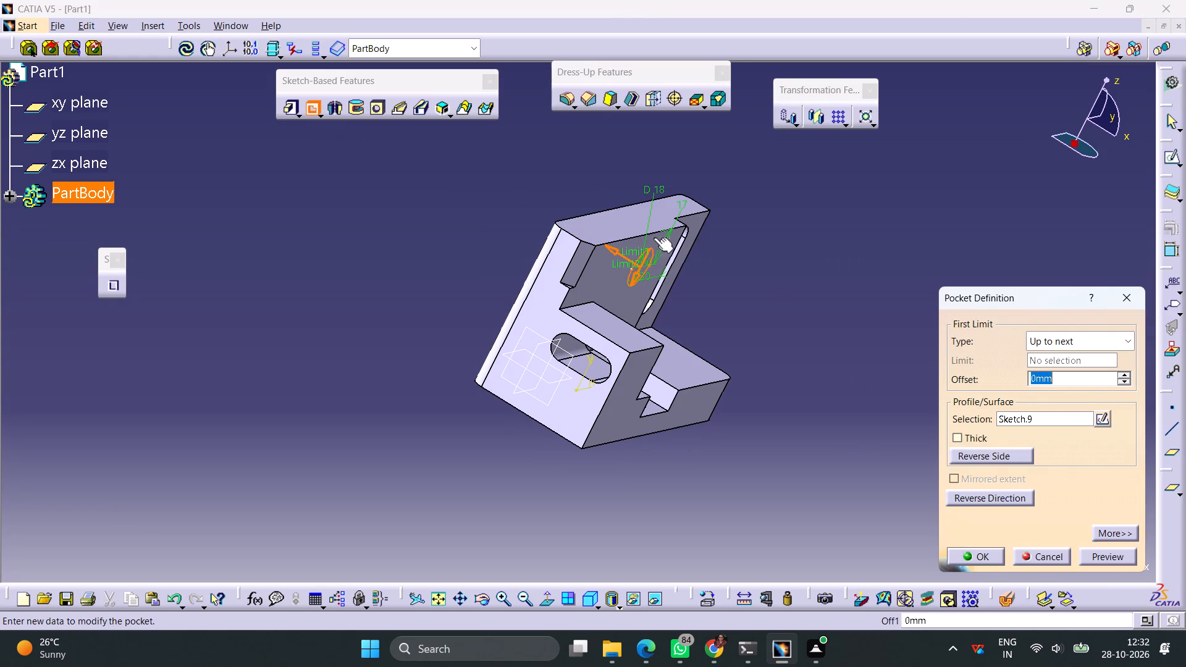
{"action": "left_click", "coordinate": [982, 563]}
{"action": "left_click", "coordinate": [891, 416]}
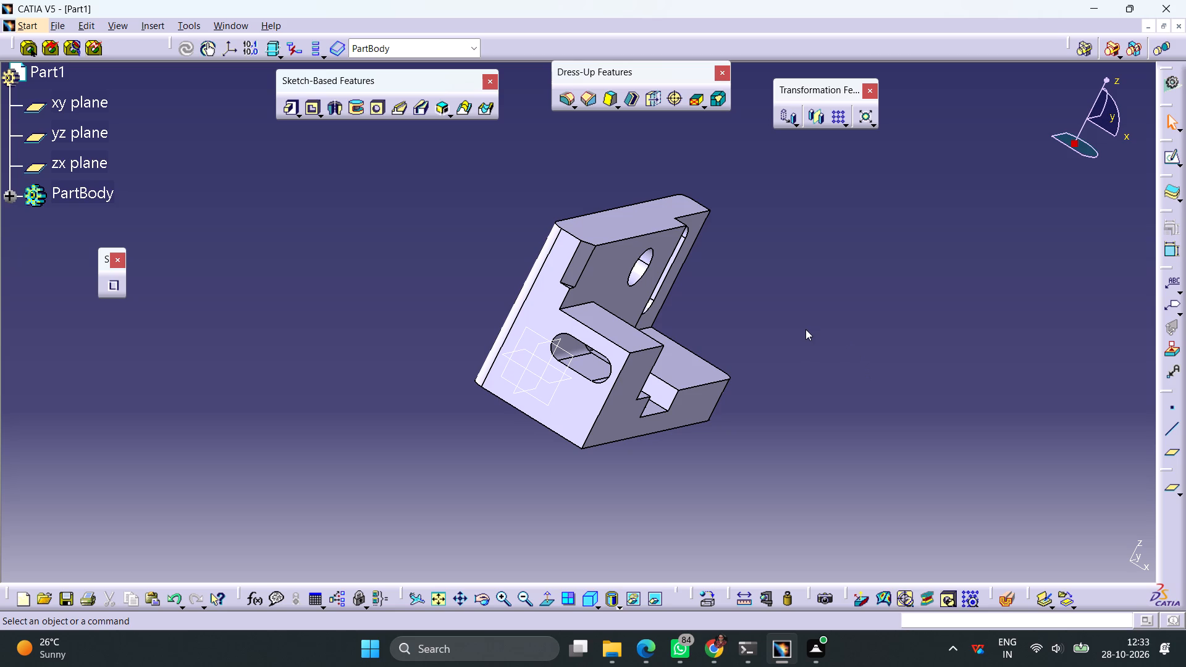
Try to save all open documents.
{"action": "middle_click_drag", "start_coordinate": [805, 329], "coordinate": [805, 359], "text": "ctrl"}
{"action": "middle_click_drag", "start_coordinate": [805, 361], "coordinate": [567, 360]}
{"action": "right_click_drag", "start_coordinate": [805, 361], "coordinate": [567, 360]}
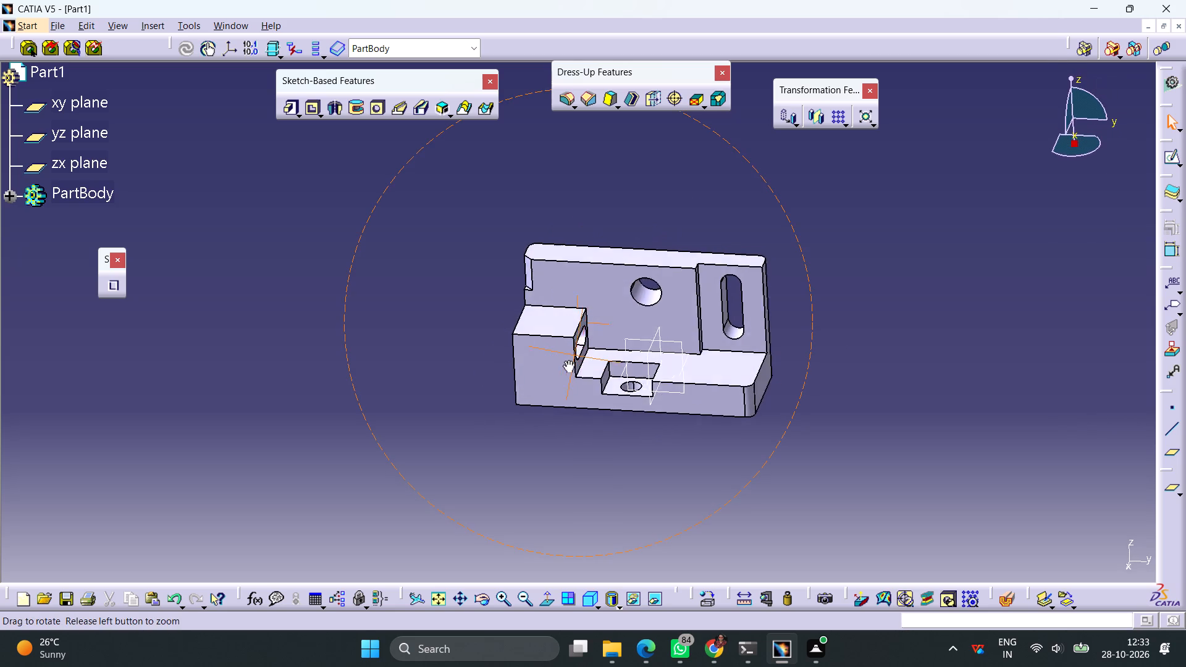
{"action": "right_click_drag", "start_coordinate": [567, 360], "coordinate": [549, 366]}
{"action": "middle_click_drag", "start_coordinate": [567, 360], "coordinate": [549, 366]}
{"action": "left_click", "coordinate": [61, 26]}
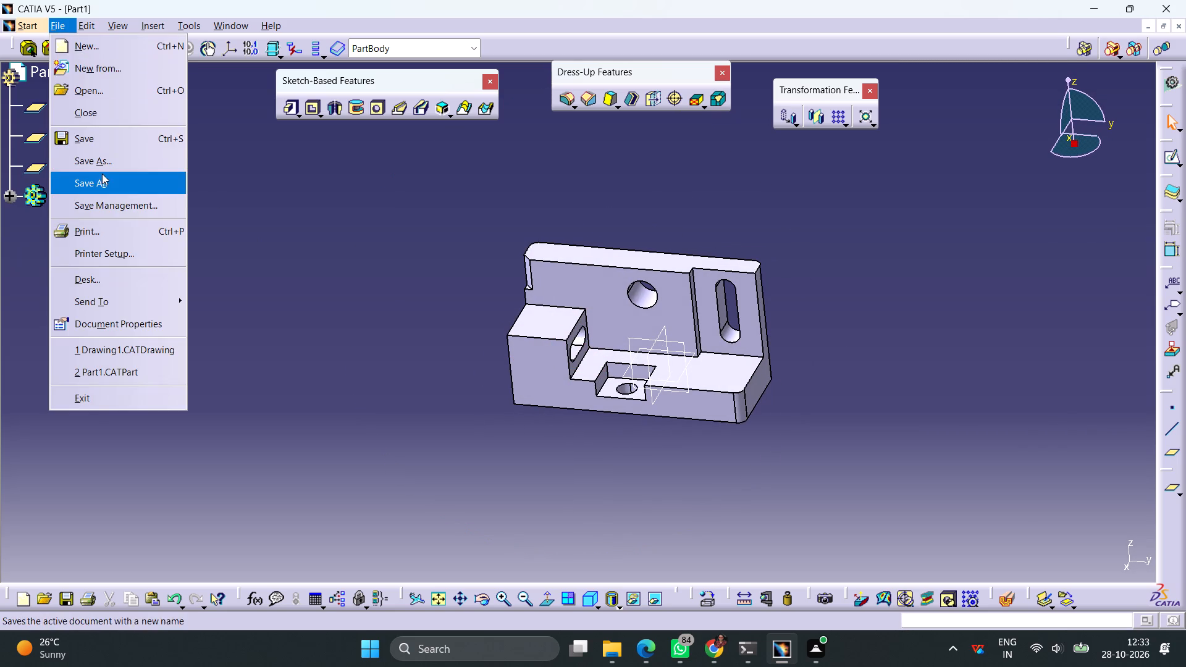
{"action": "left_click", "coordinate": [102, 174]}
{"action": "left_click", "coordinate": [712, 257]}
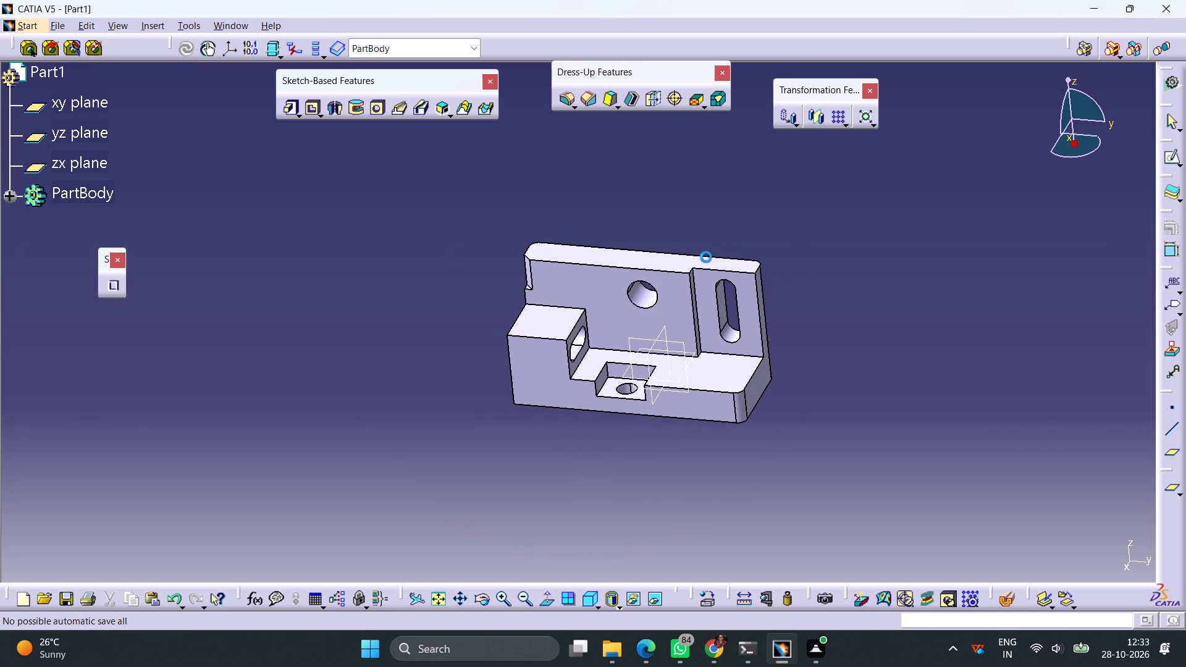
Save the part as Part1 in CATPart format in the internship folder.
{"action": "left_click", "coordinate": [61, 25]}
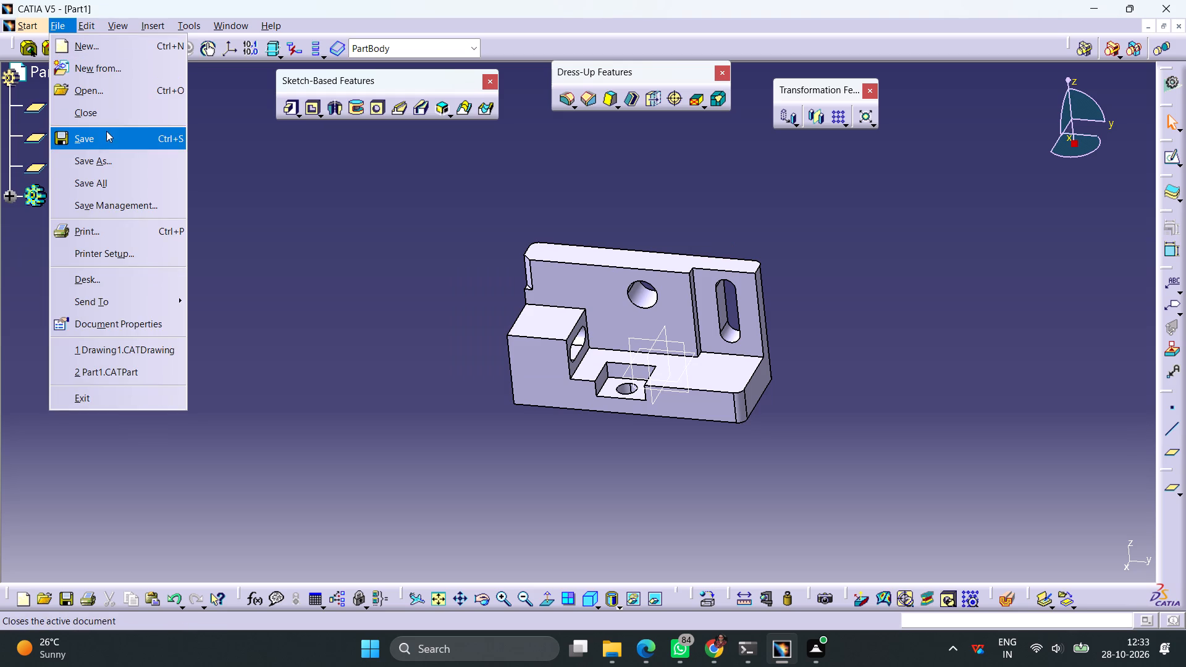
{"action": "left_click", "coordinate": [103, 157]}
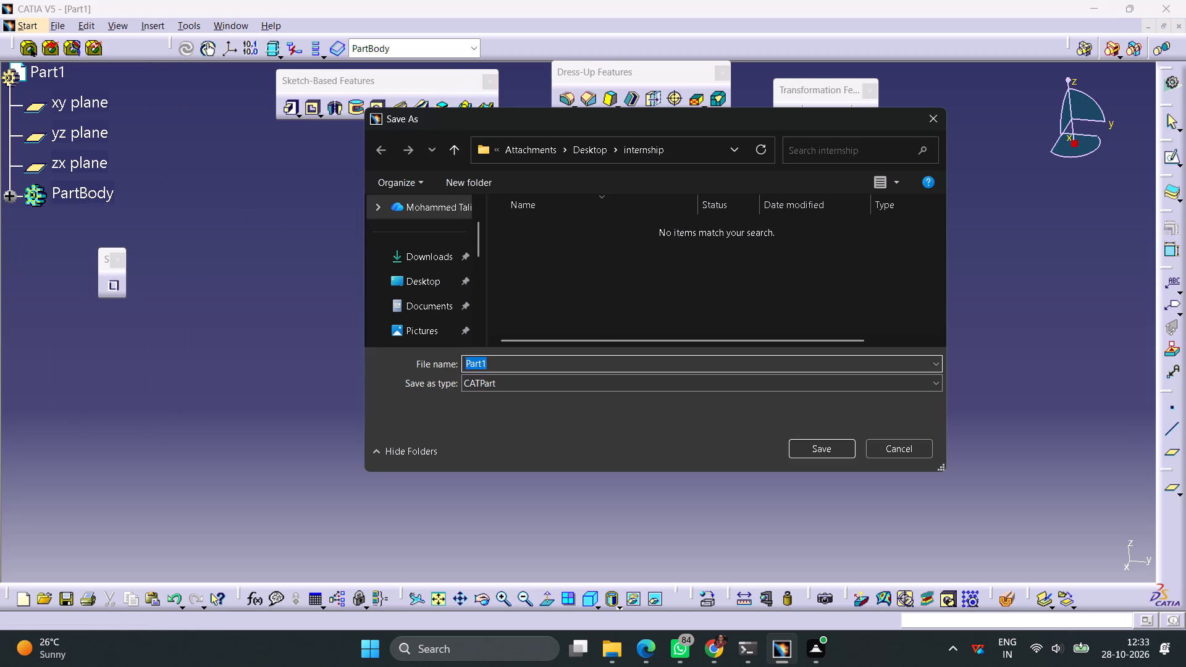
{"action": "left_click", "coordinate": [829, 450]}
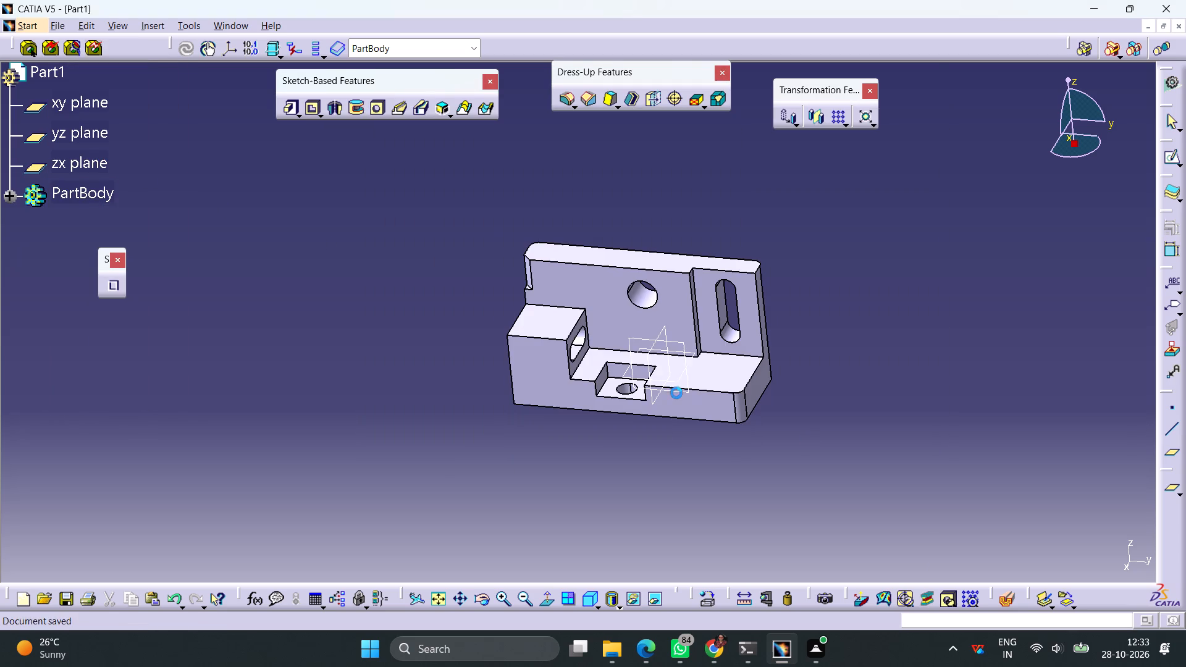
Save a copy of Part1 in igs format in the internship folder.
{"action": "left_click", "coordinate": [58, 24]}
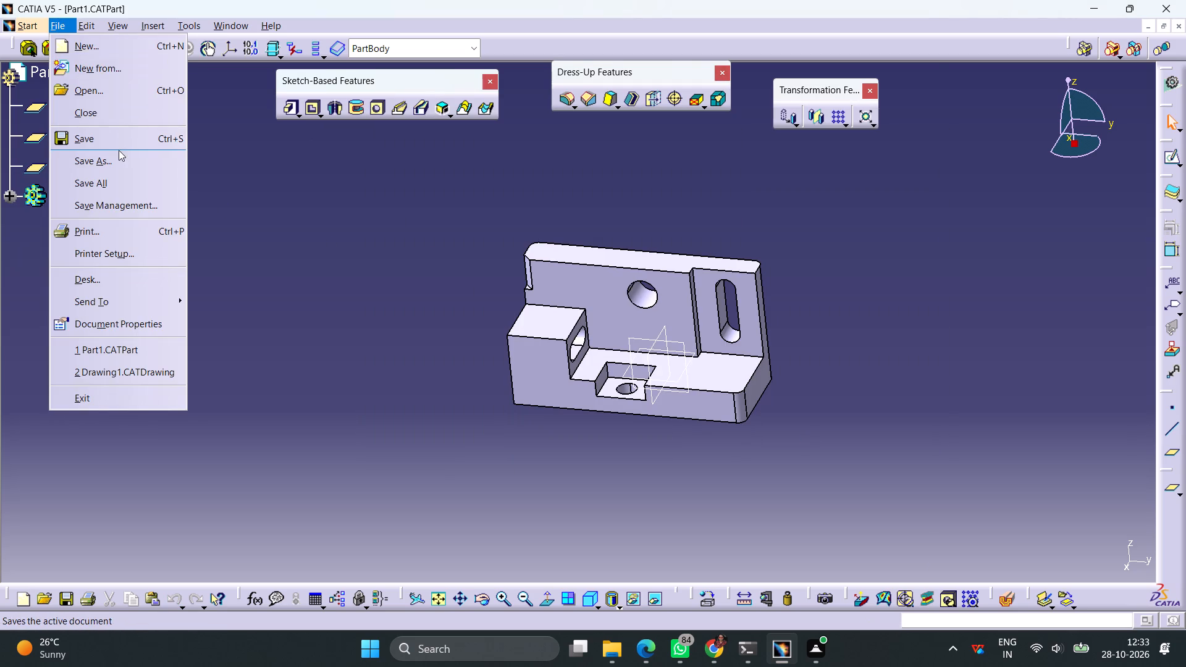
{"action": "left_click", "coordinate": [117, 152]}
{"action": "left_click", "coordinate": [505, 382]}
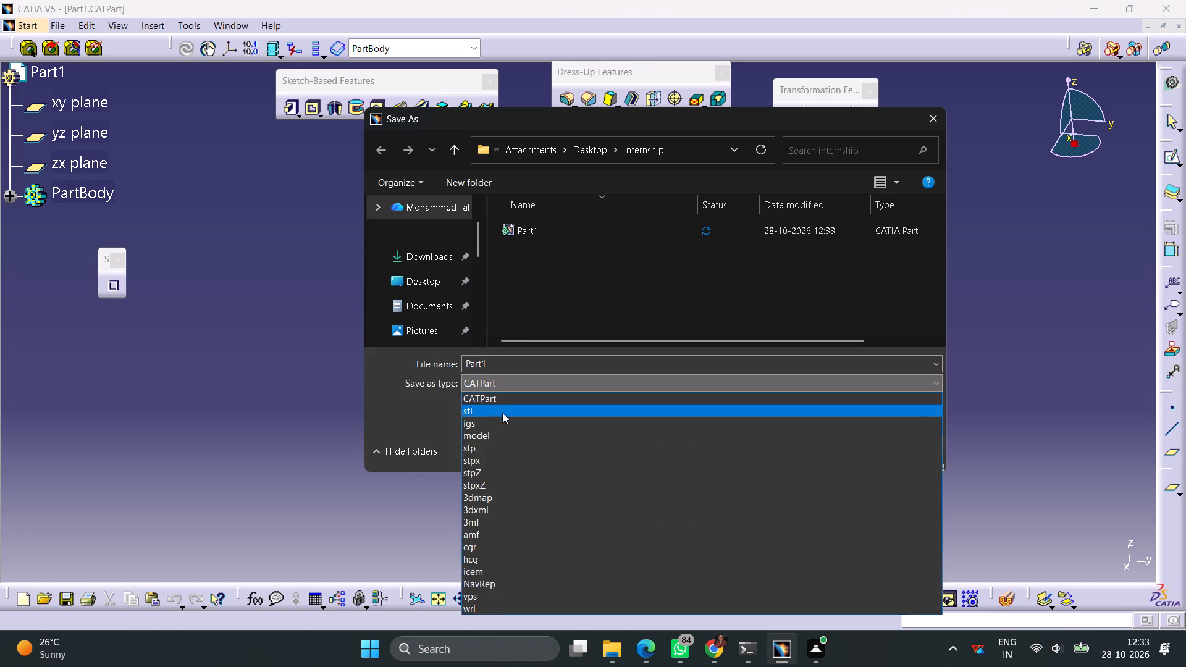
{"action": "left_click", "coordinate": [488, 426]}
{"action": "left_click", "coordinate": [807, 448]}
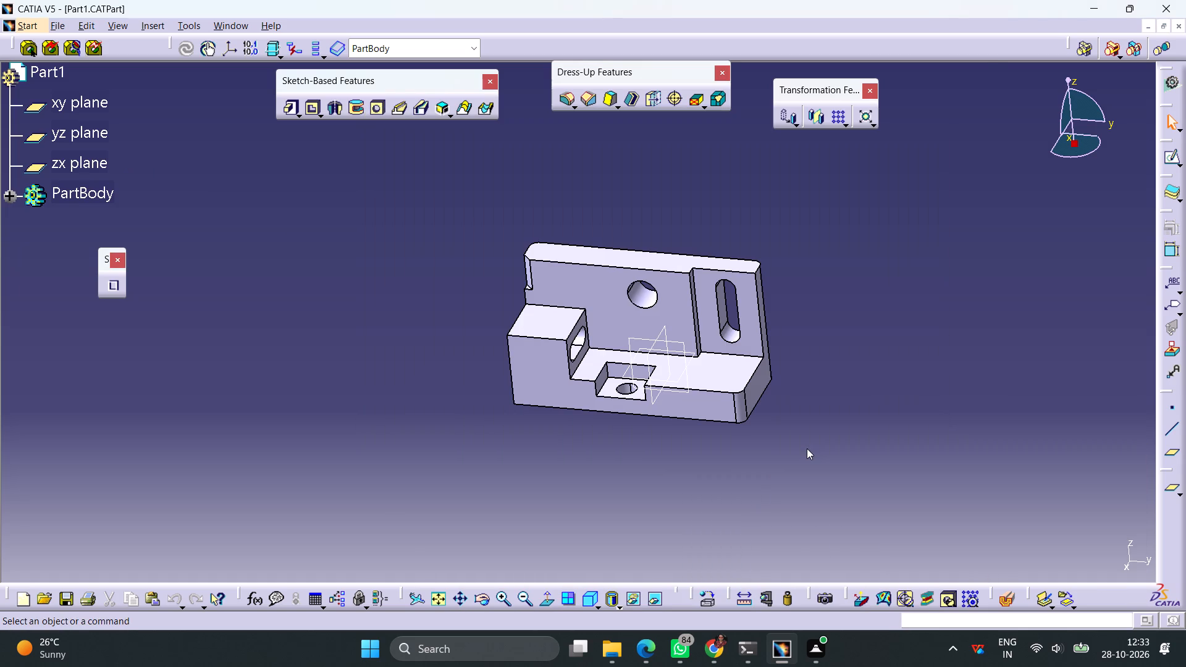
Create a new drawing with the ISO standard and an A2 ISO landscape sheet.
{"action": "key", "text": "ctrl+n"}
{"action": "key", "text": "d"}
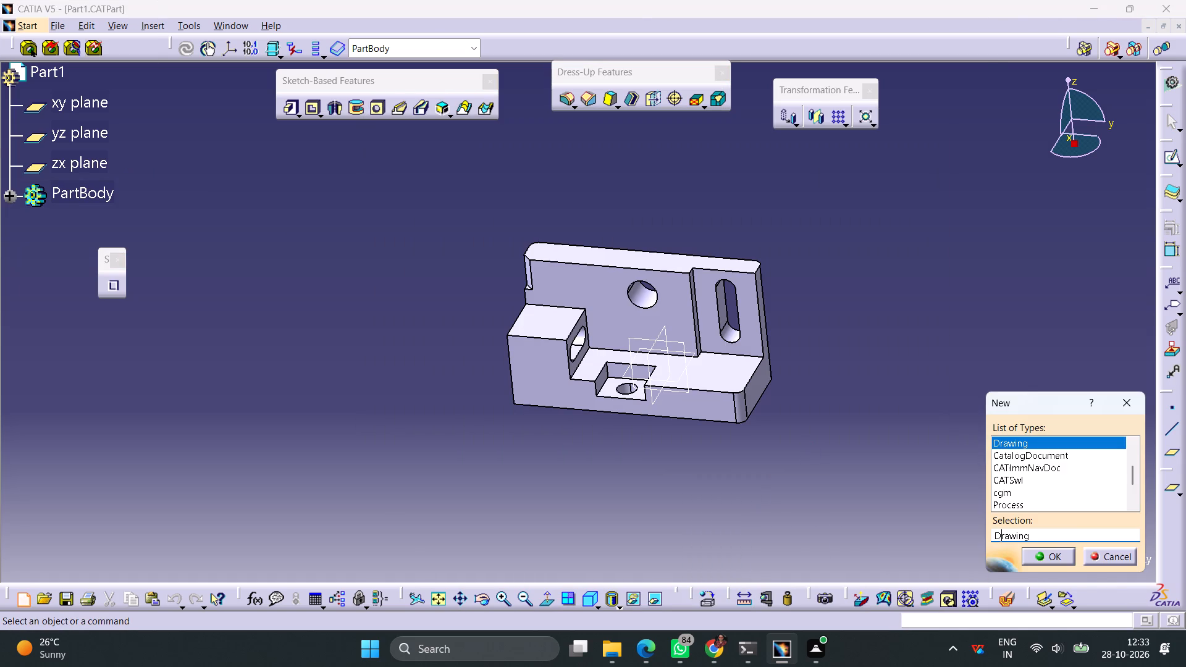
{"action": "key", "text": "Return"}
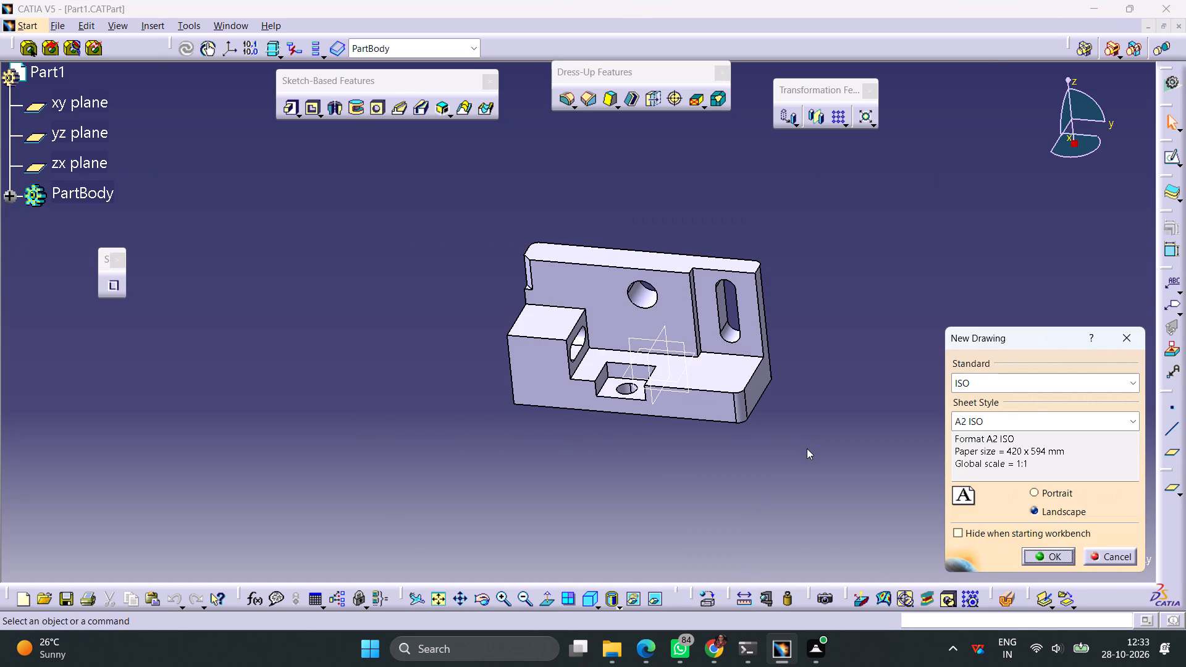
{"action": "key", "text": "Return"}
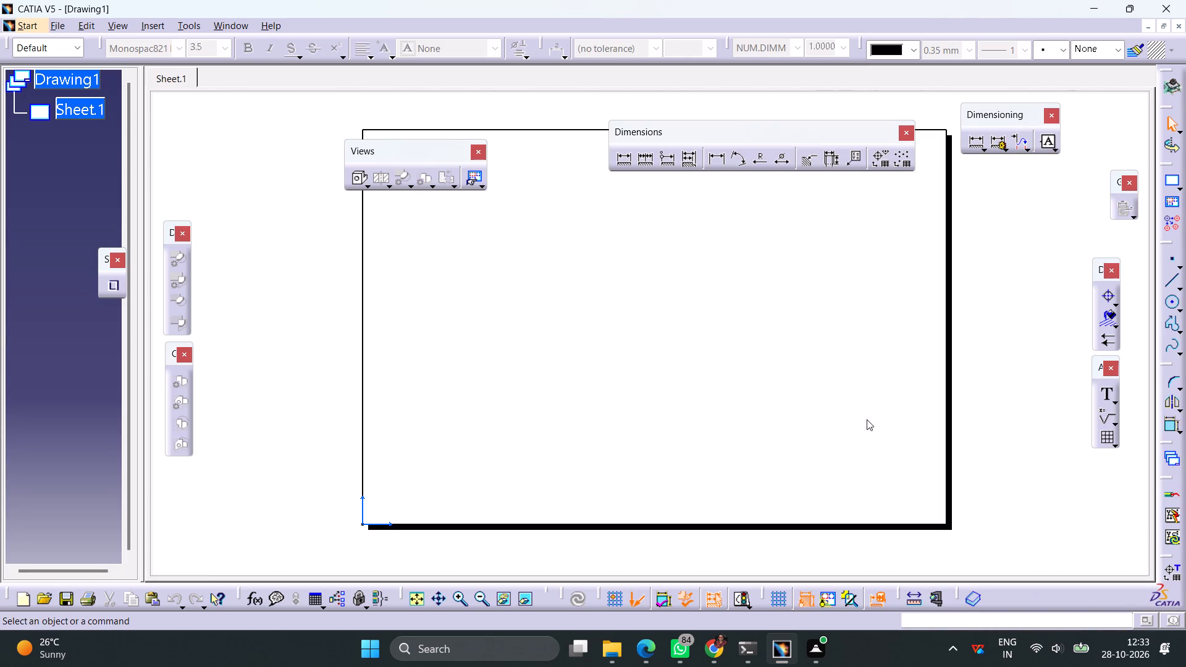
Set the sheet's projection method to third angle standard.
{"action": "right_click", "coordinate": [98, 114]}
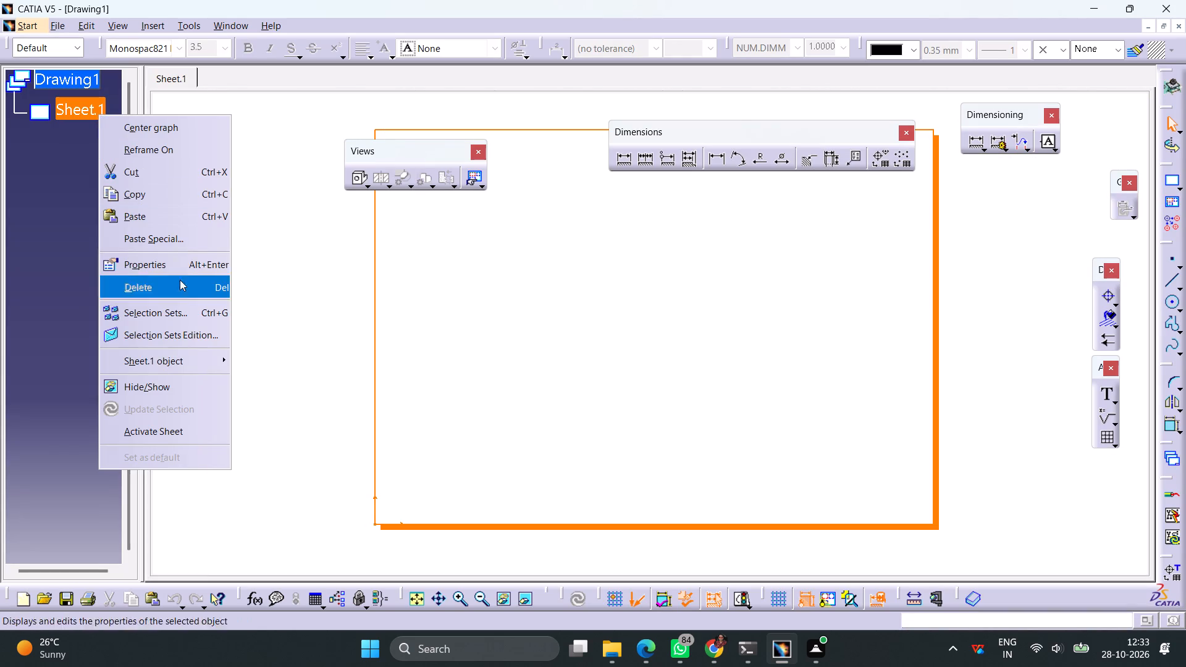
{"action": "left_click", "coordinate": [143, 267]}
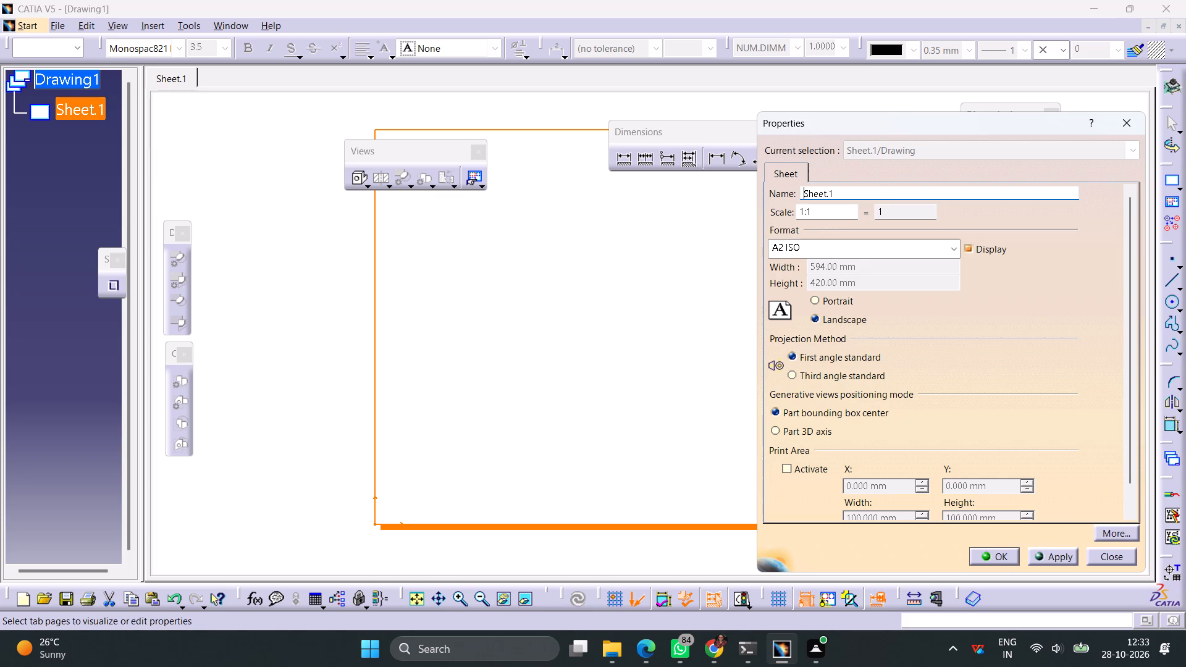
{"action": "left_click", "coordinate": [817, 381]}
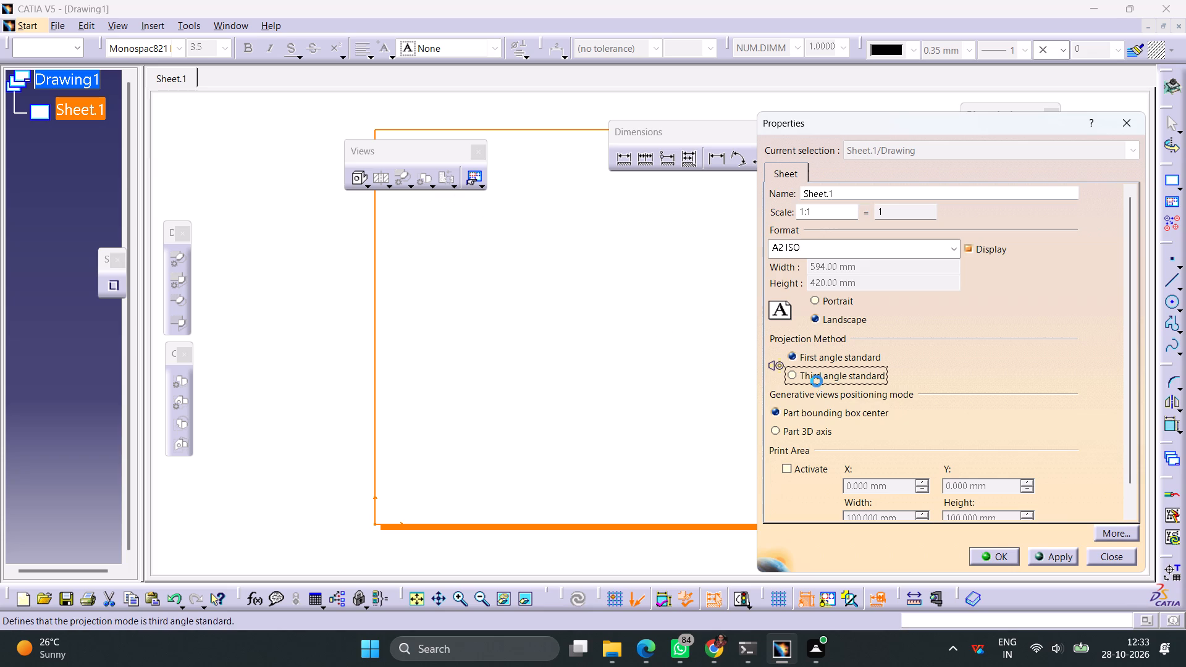
{"action": "left_click", "coordinate": [1043, 553]}
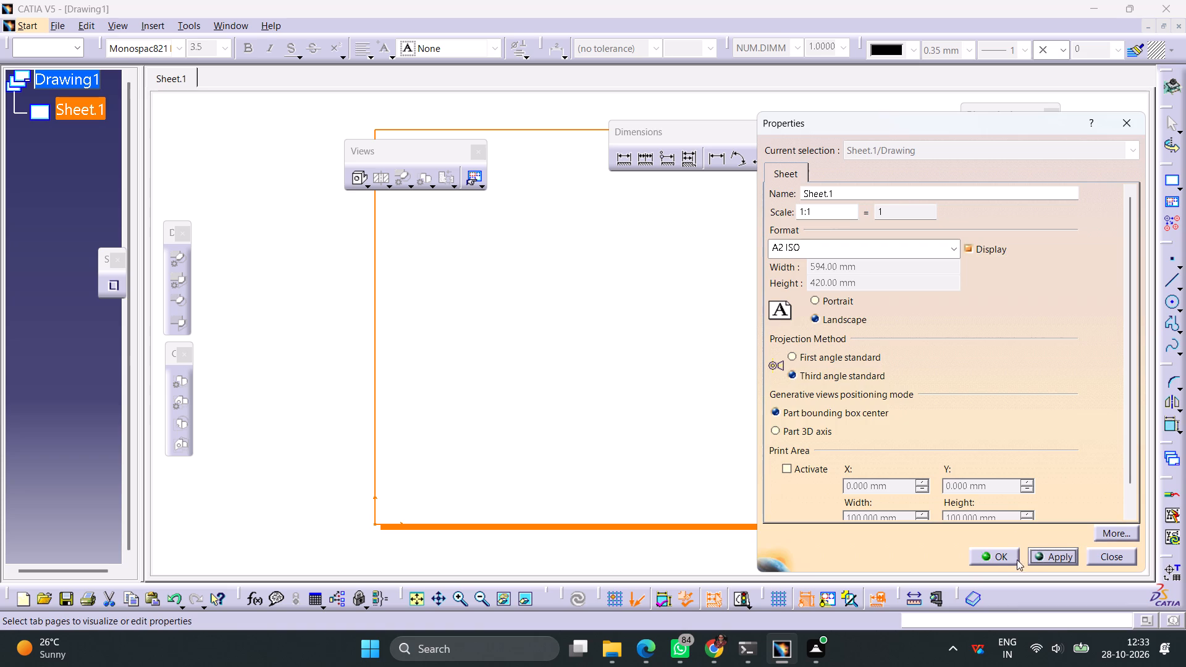
{"action": "left_click", "coordinate": [1000, 561]}
Show the sketcher grid on the drawing sheet.
{"action": "left_click", "coordinate": [774, 599]}
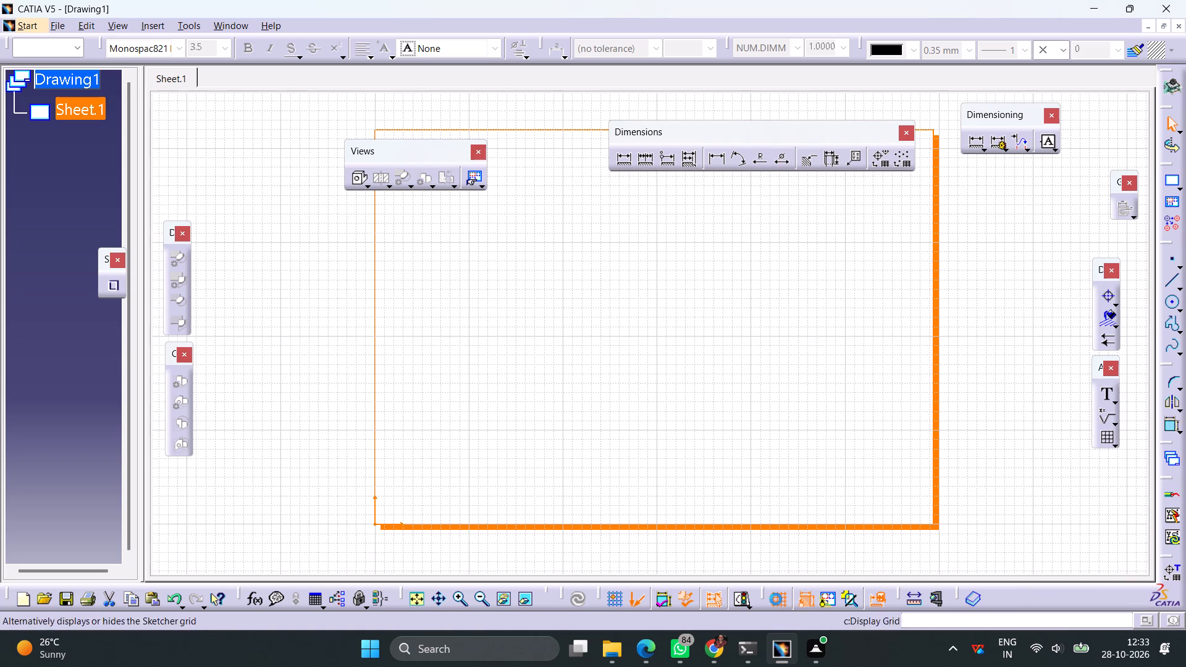
{"action": "left_click", "coordinate": [828, 598]}
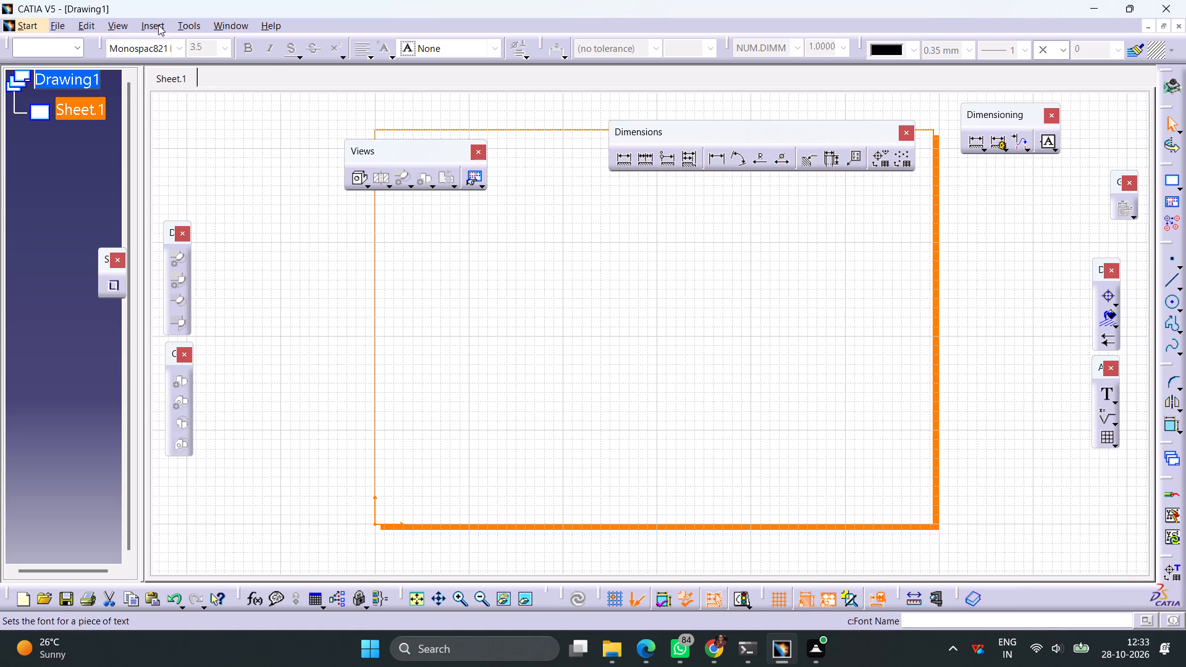
Switch to the sheet background and create the frame and title block in the Drawing Titleblock Sample 1 style.
{"action": "left_click", "coordinate": [85, 27]}
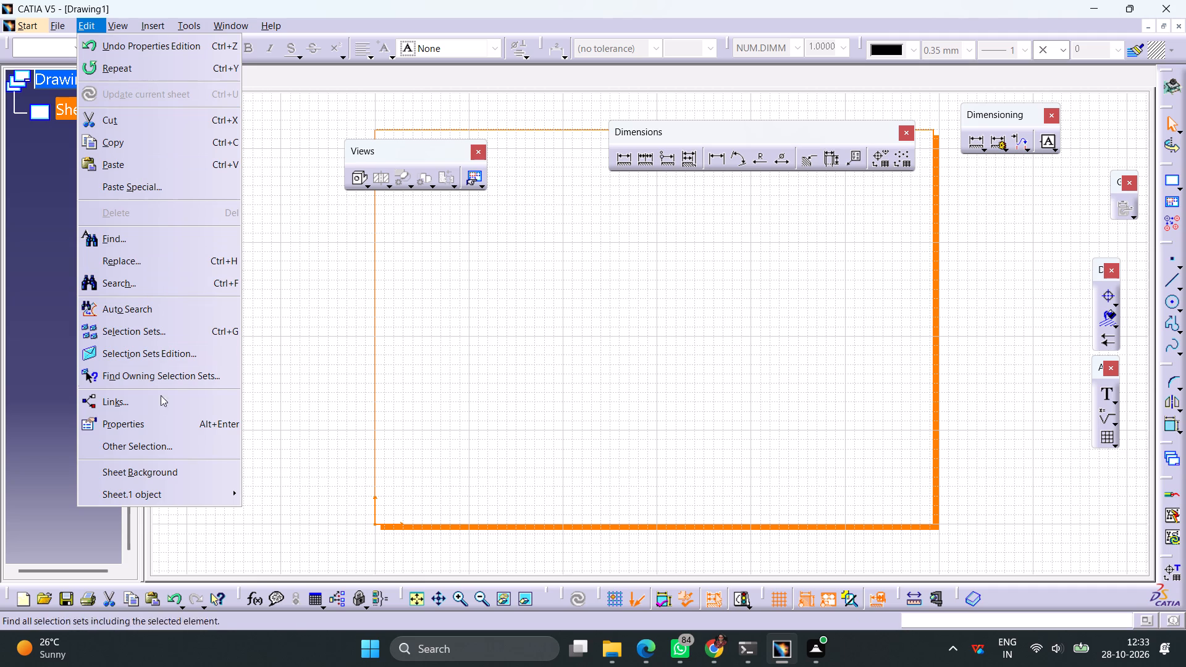
{"action": "left_click", "coordinate": [152, 465]}
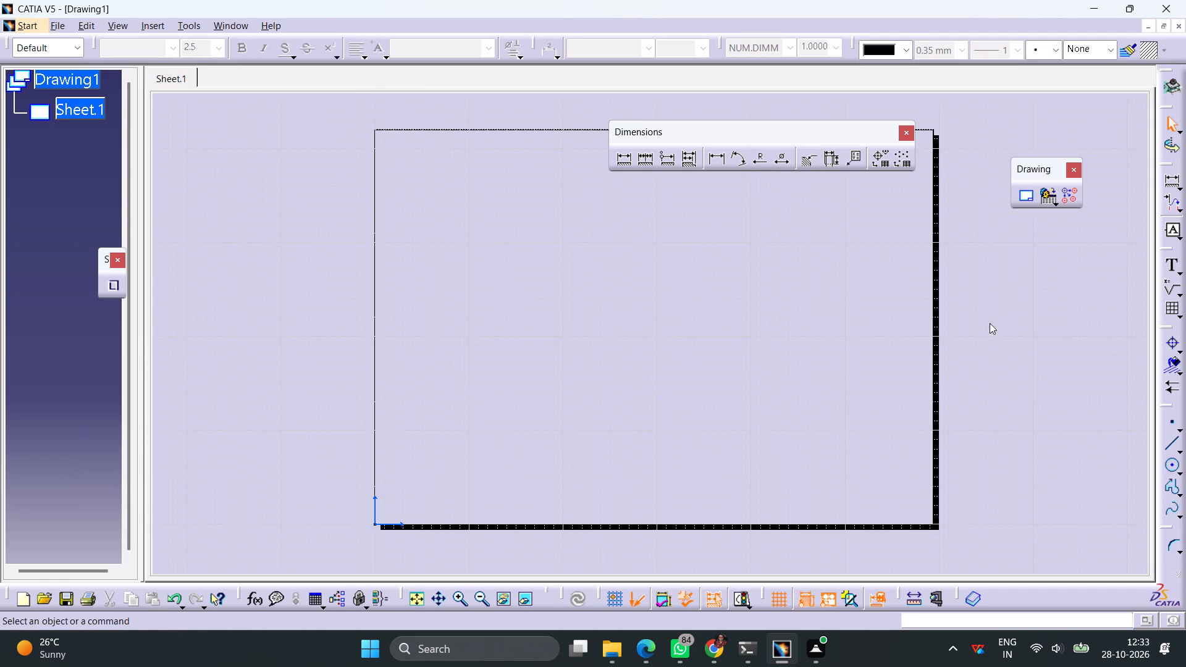
{"action": "left_click", "coordinate": [1027, 198]}
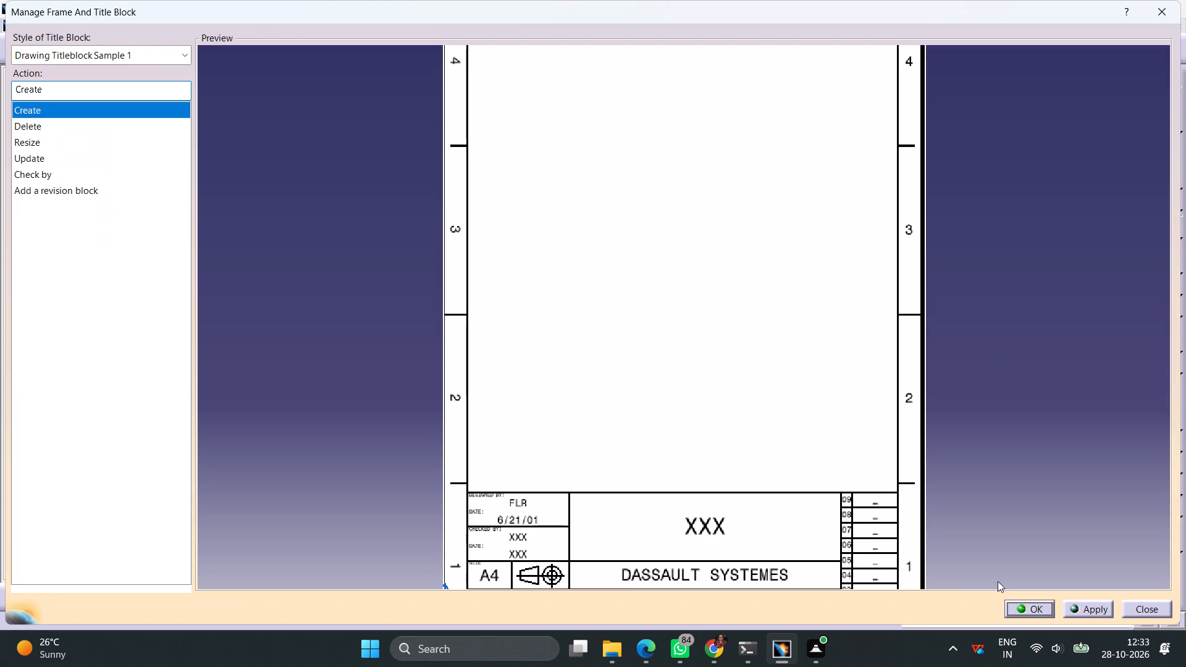
{"action": "left_click", "coordinate": [1022, 605]}
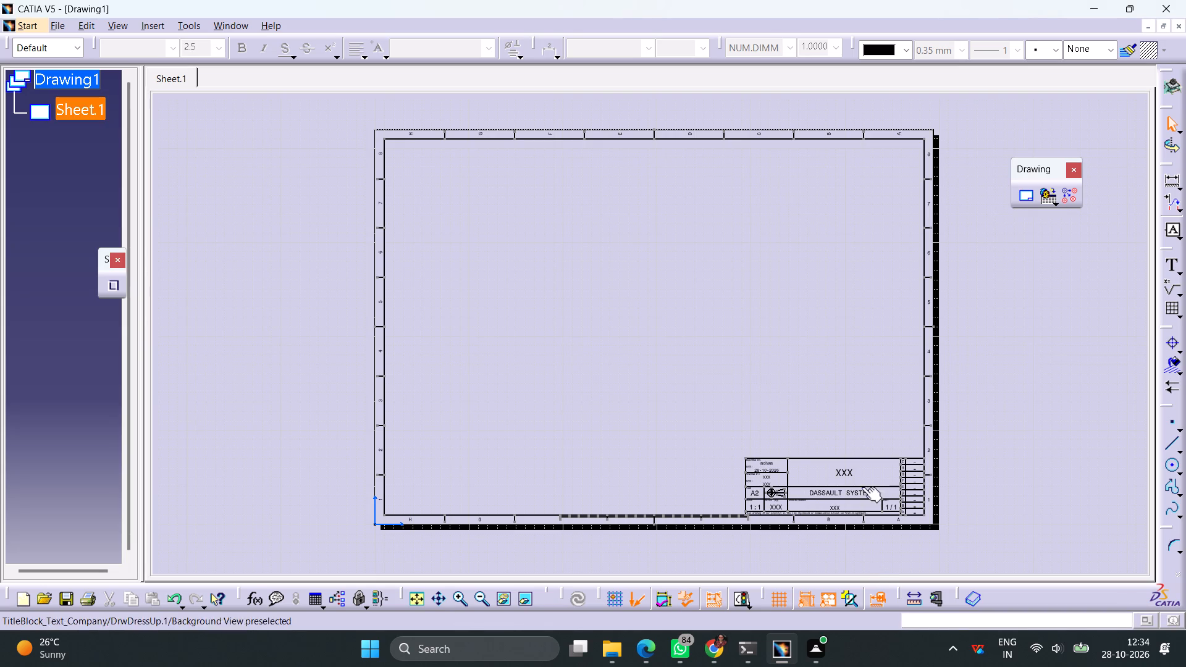
Replace the title block's large XXX title text with INTERNSHIP.
{"action": "double_click", "coordinate": [847, 476]}
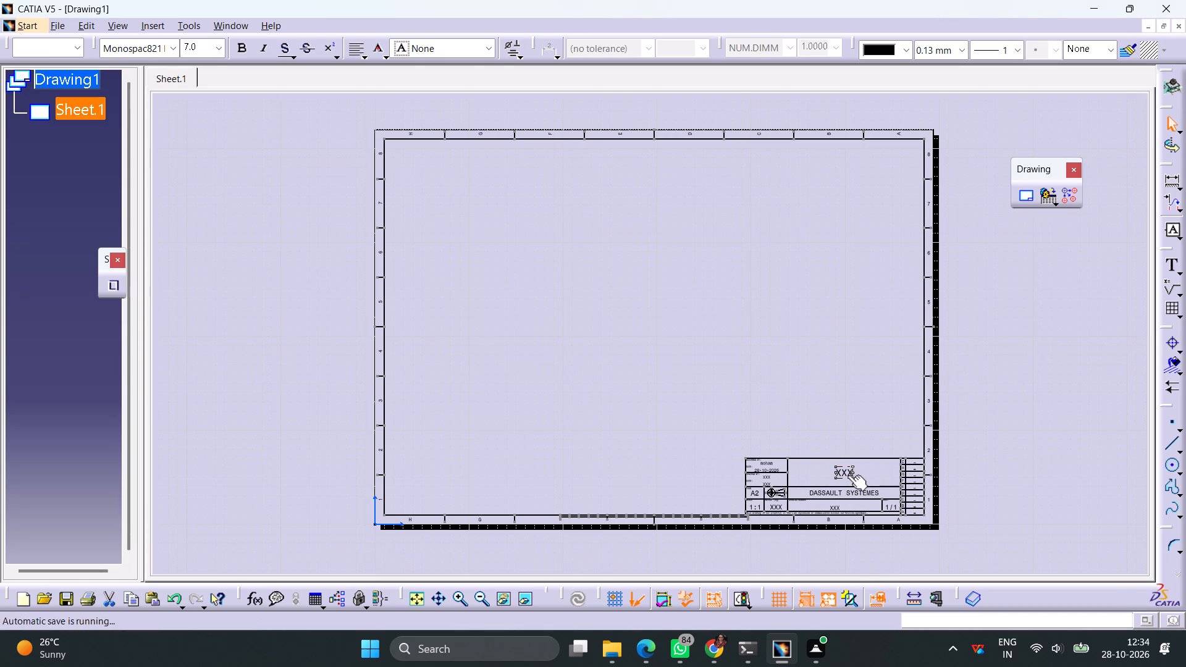
{"action": "double_click", "coordinate": [847, 469]}
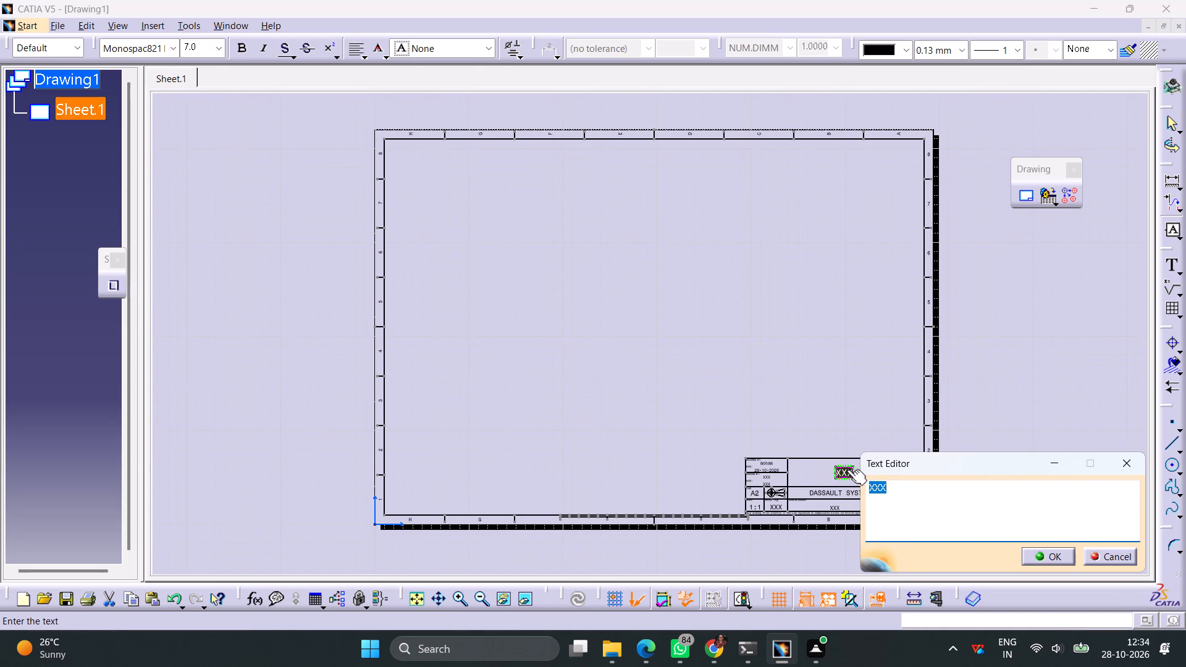
{"action": "key", "text": "i"}
{"action": "type", "text": "NTERNSHIP"}
{"action": "key", "text": "Return"}
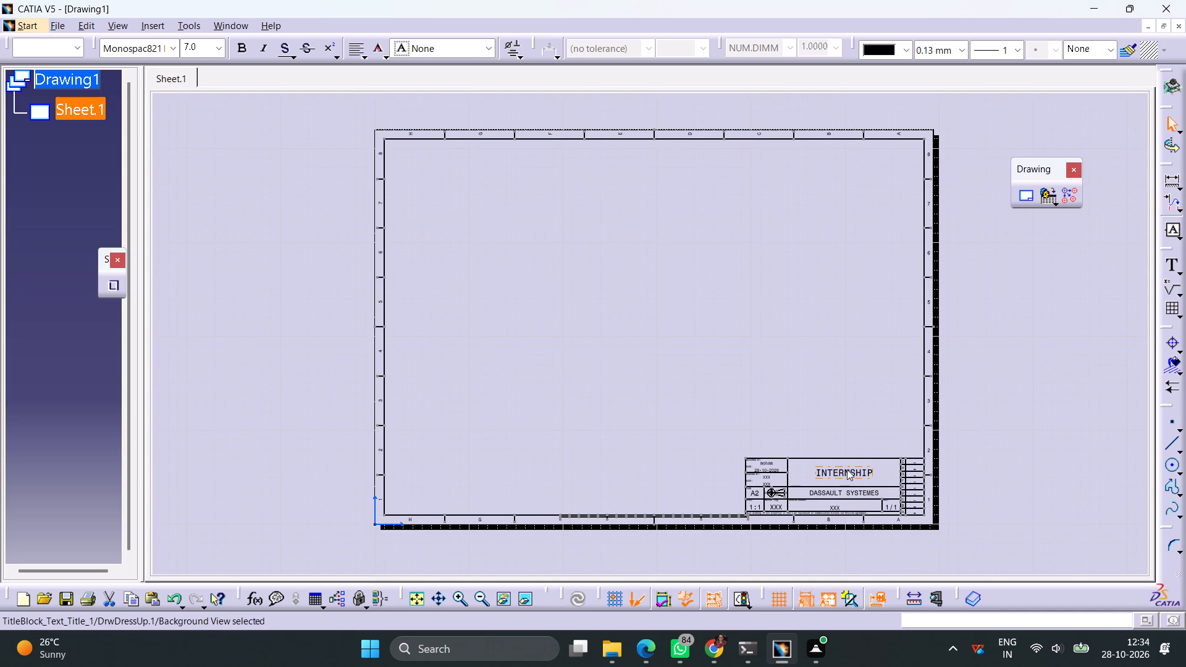
Replace the title block's DASSAULT SYSTEMES company text with Part Model.
{"action": "double_click", "coordinate": [860, 492]}
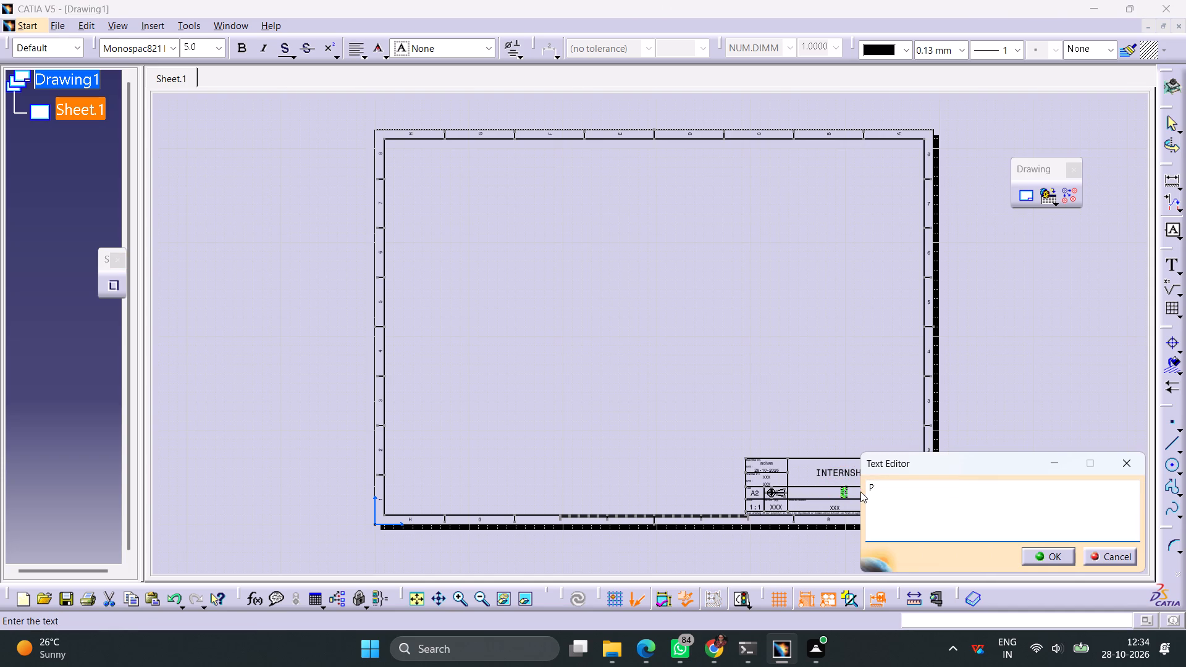
{"action": "type", "text": "art"}
{"action": "key", "text": "space"}
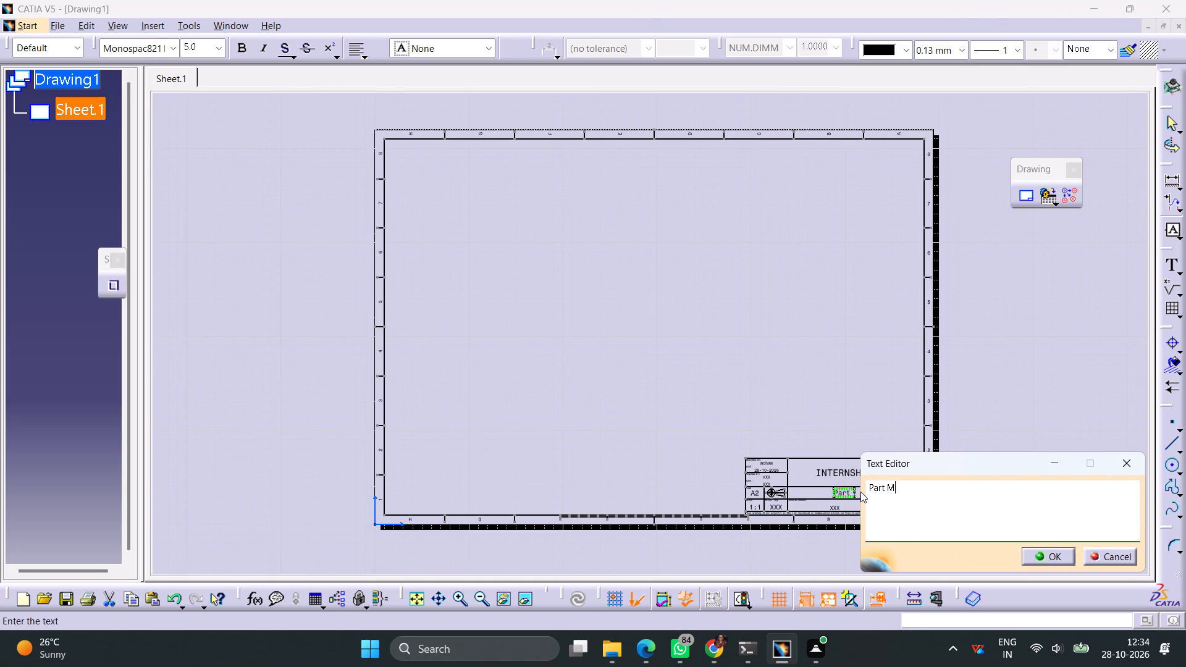
{"action": "type", "text": "ode"}
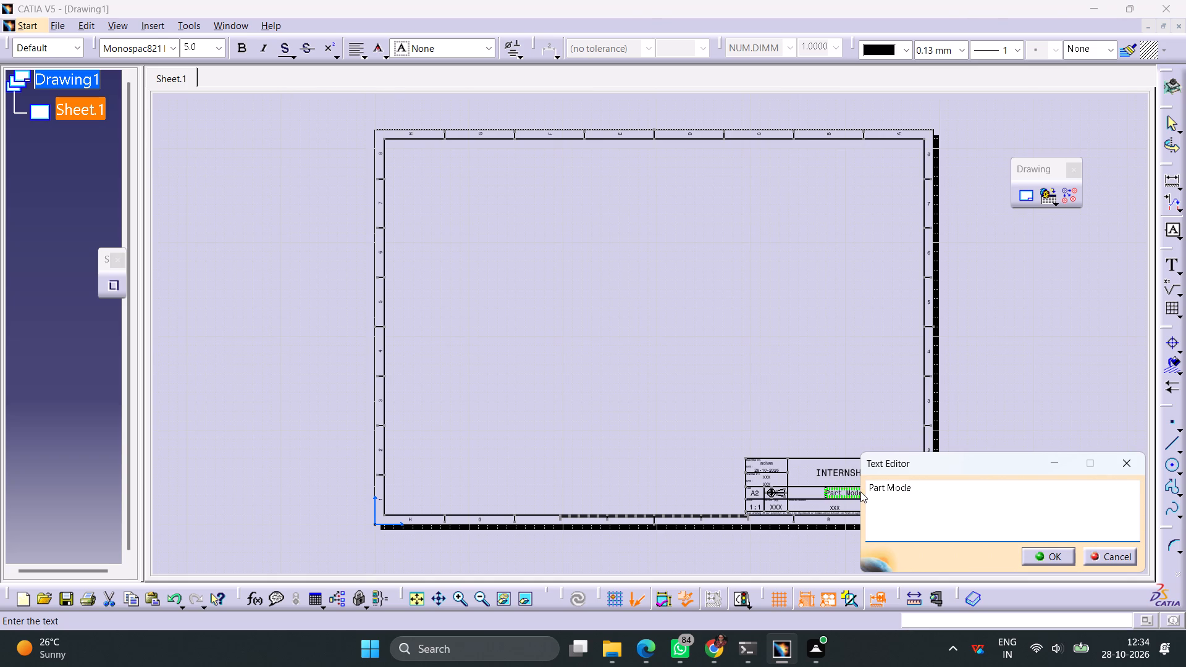
{"action": "key", "text": "l"}
{"action": "key", "text": "Return"}
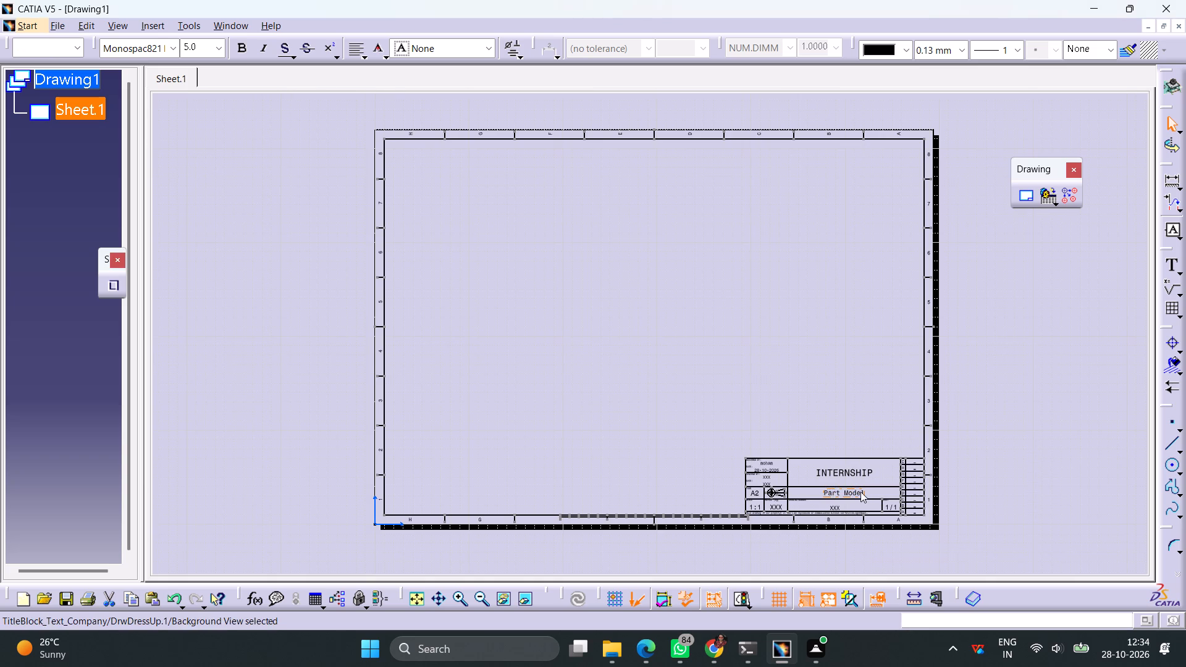
Set the drawing number in the title block to 01.
{"action": "middle_click_drag", "start_coordinate": [830, 511], "coordinate": [827, 443], "text": "ctrl"}
{"action": "middle_click_drag", "start_coordinate": [847, 492], "coordinate": [784, 354]}
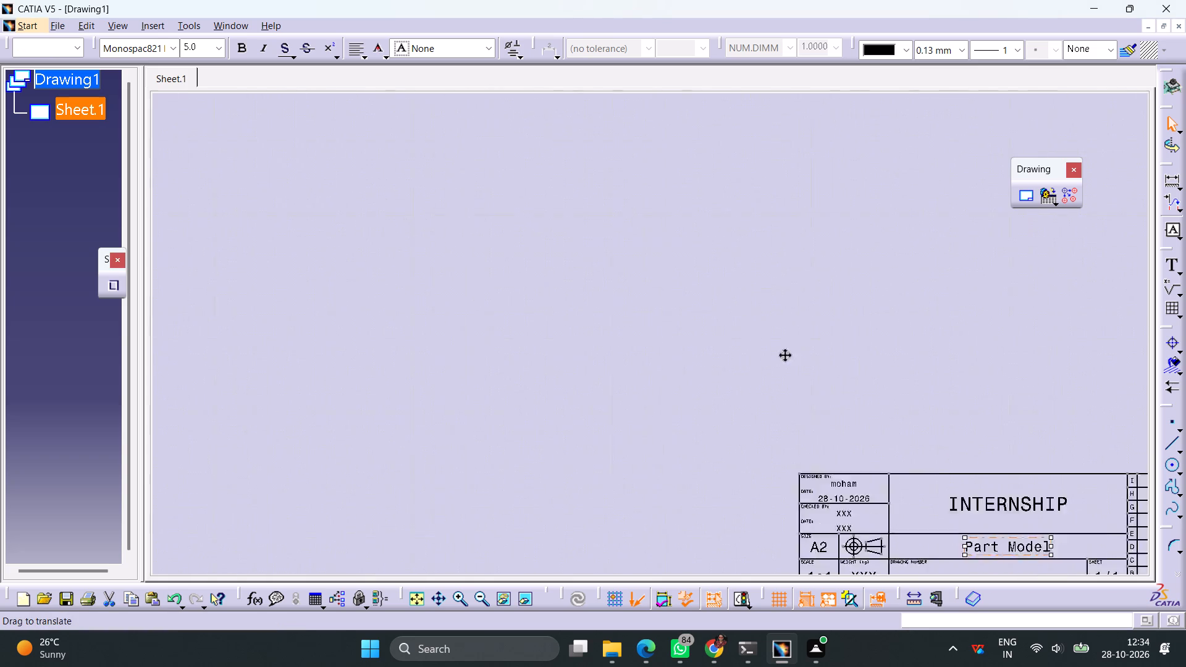
{"action": "middle_click_drag", "start_coordinate": [784, 354], "coordinate": [665, 215]}
{"action": "double_click", "coordinate": [858, 426]}
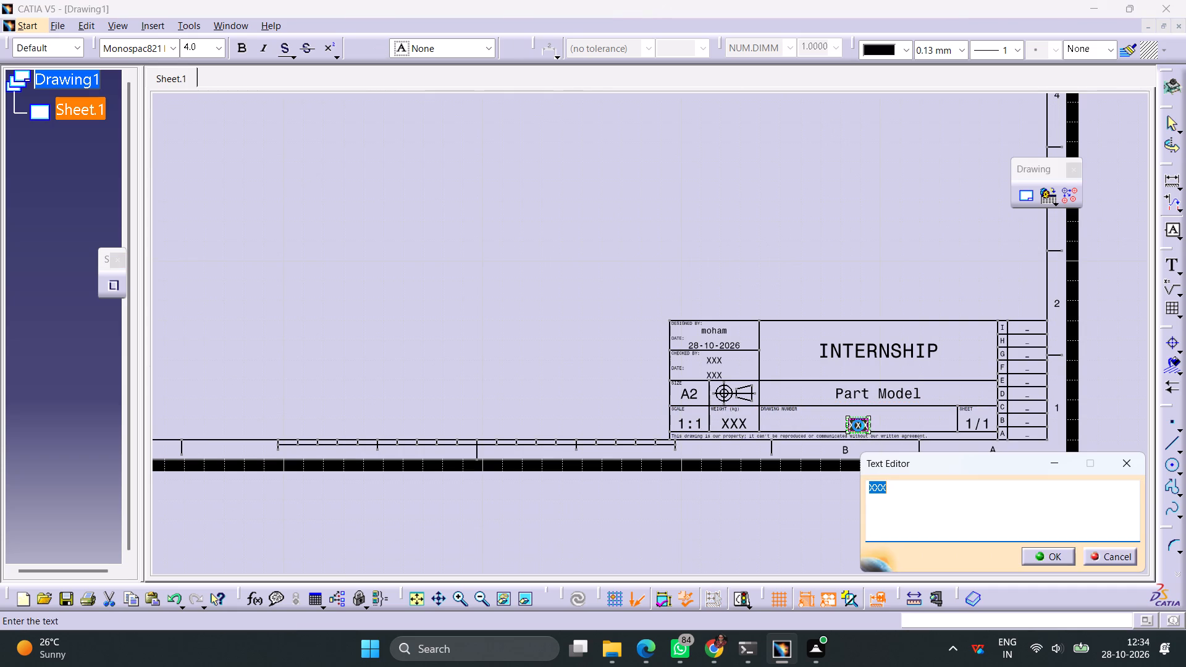
{"action": "type", "text": "01"}
{"action": "key", "text": "Return"}
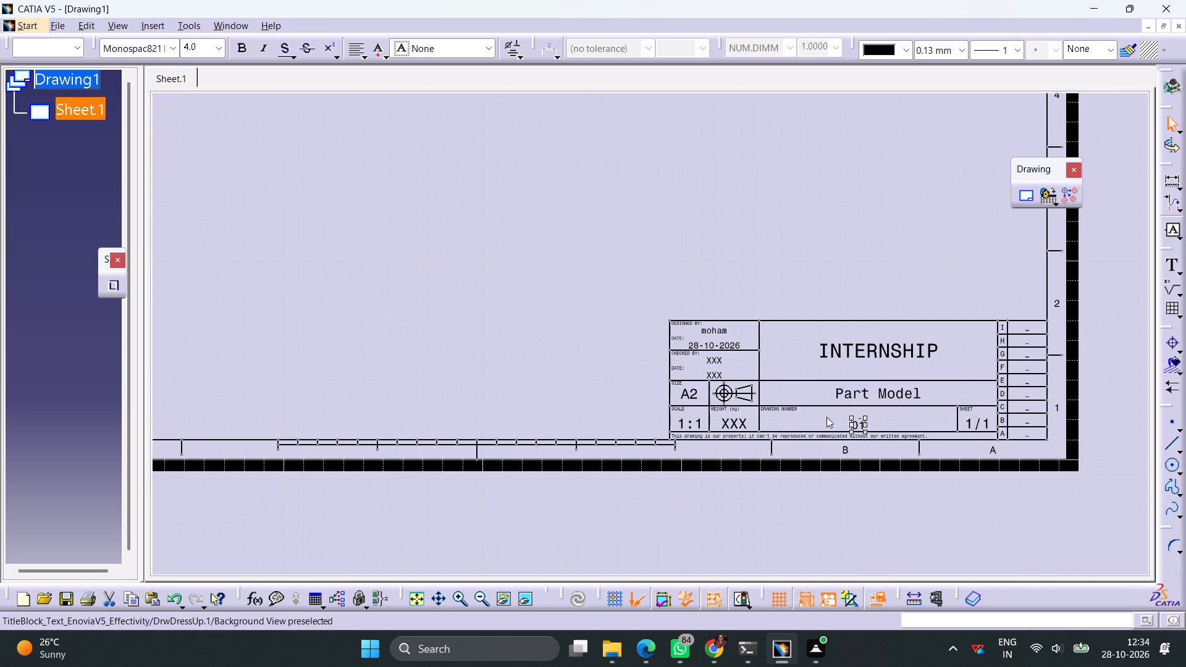
Replace the title block's Designed By text with the designer's name.
{"action": "double_click", "coordinate": [719, 331]}
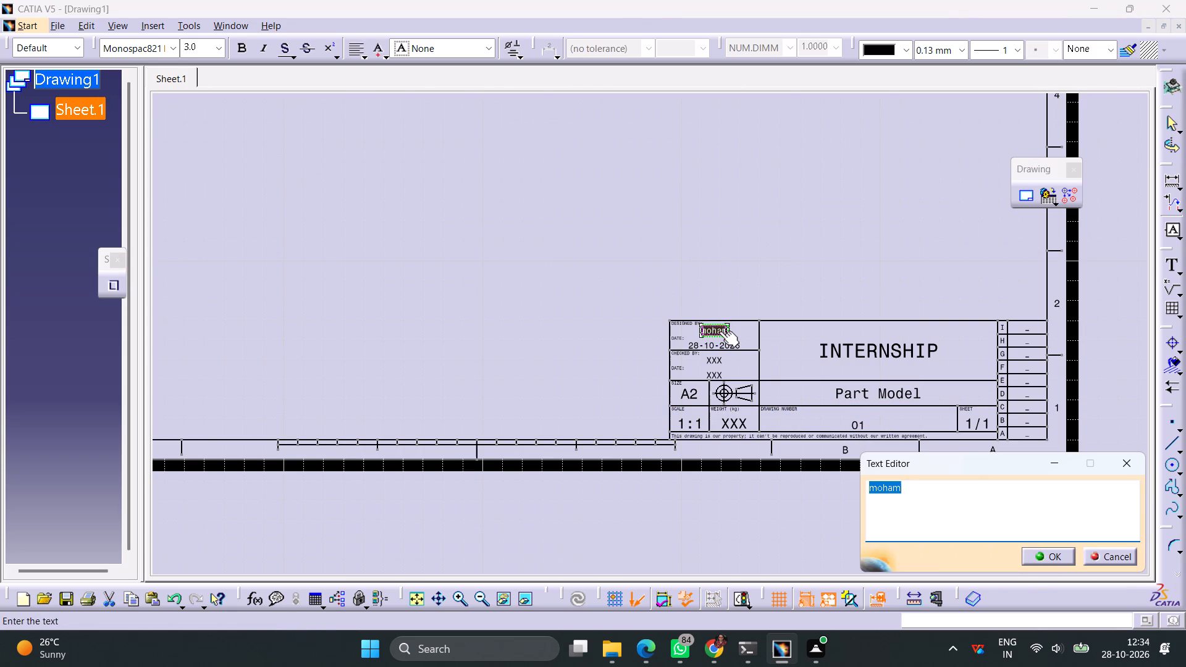
{"action": "type", "text": "alib"}
{"action": "key", "text": "Return"}
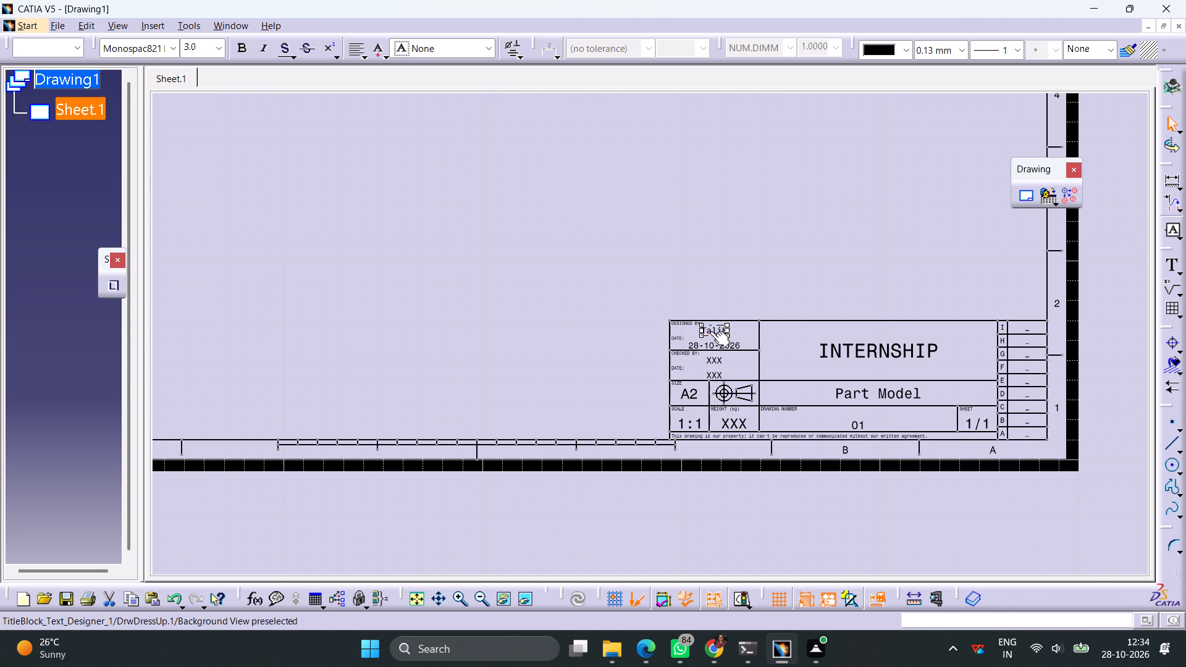
{"action": "left_click", "coordinate": [613, 361]}
Return from the sheet background to the working views.
{"action": "left_click", "coordinate": [89, 26]}
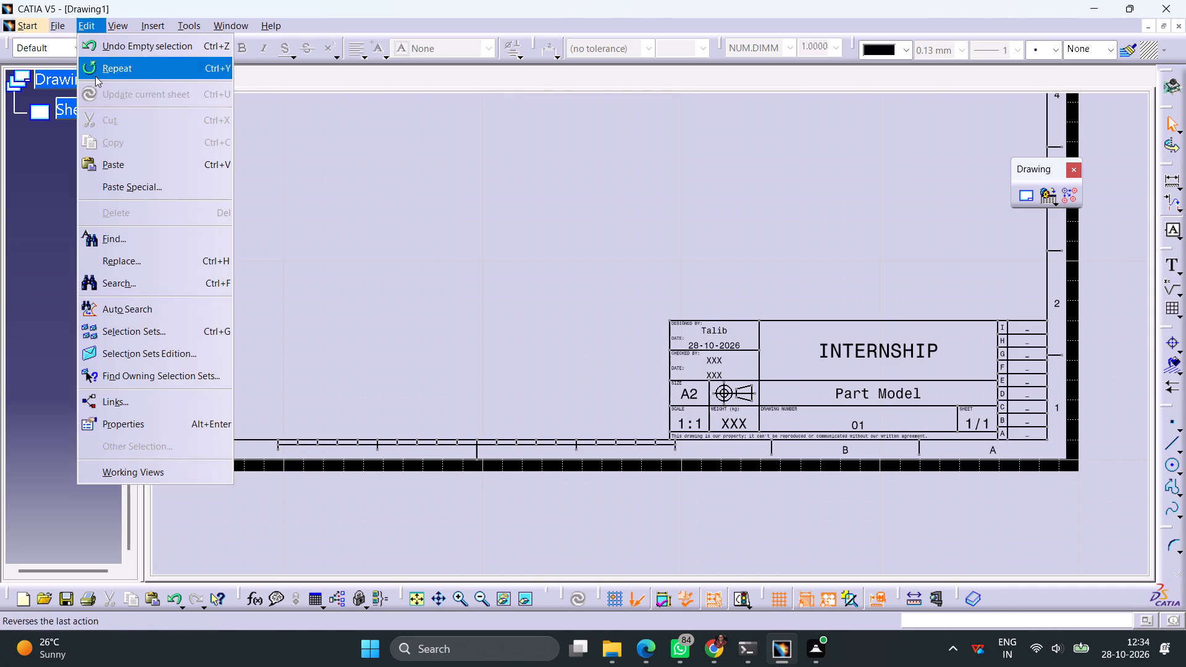
{"action": "left_click", "coordinate": [146, 468]}
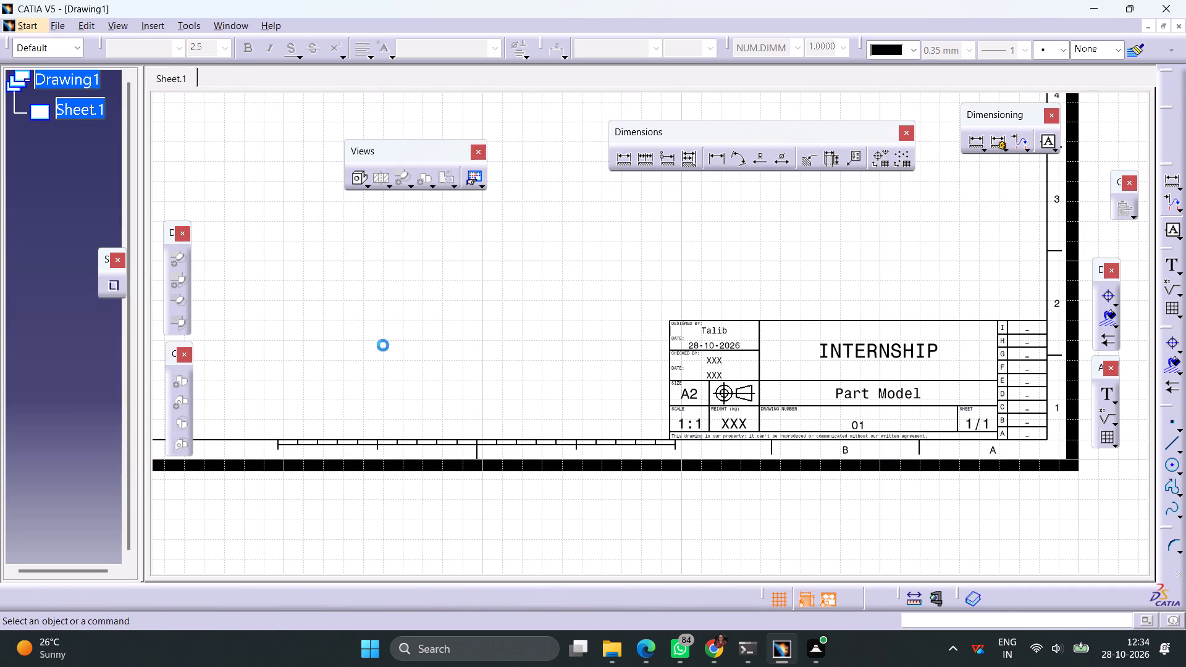
Create a front view from the bracket's upright face with the round hole, oriented at 270°, in the sheet's lower-left area.
{"action": "middle_click_drag", "start_coordinate": [465, 311], "coordinate": [489, 384], "text": "ctrl"}
{"action": "middle_click_drag", "start_coordinate": [495, 293], "coordinate": [501, 381]}
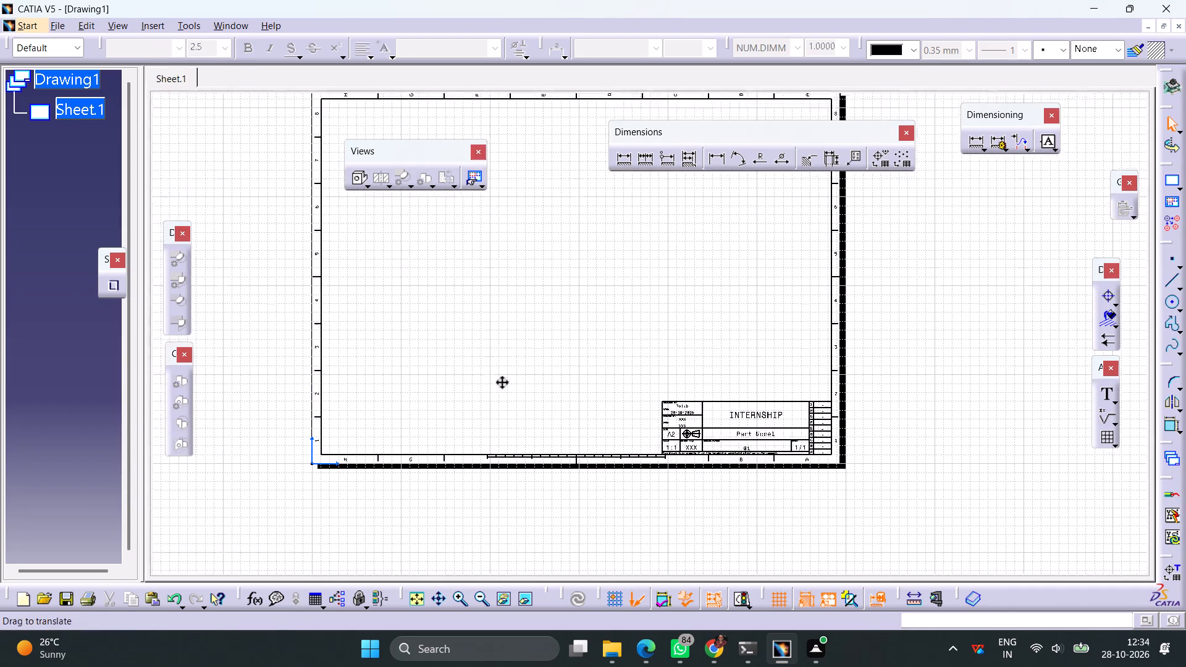
{"action": "middle_click_drag", "start_coordinate": [501, 381], "coordinate": [503, 400]}
{"action": "left_click", "coordinate": [366, 188]}
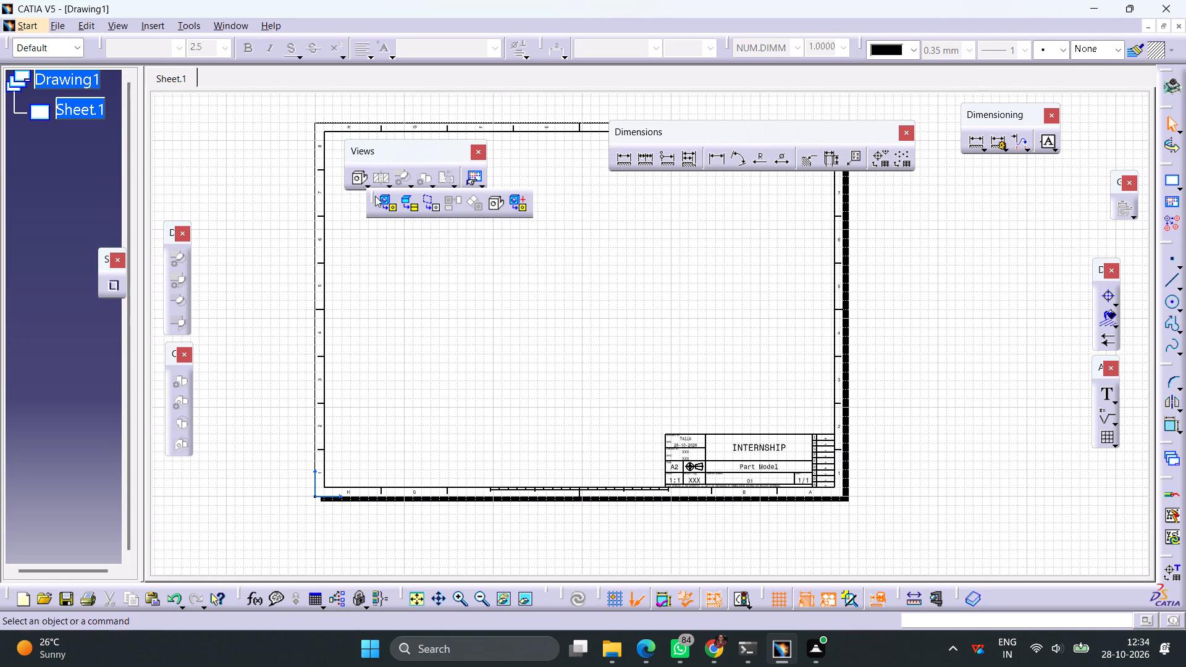
{"action": "left_click", "coordinate": [381, 202]}
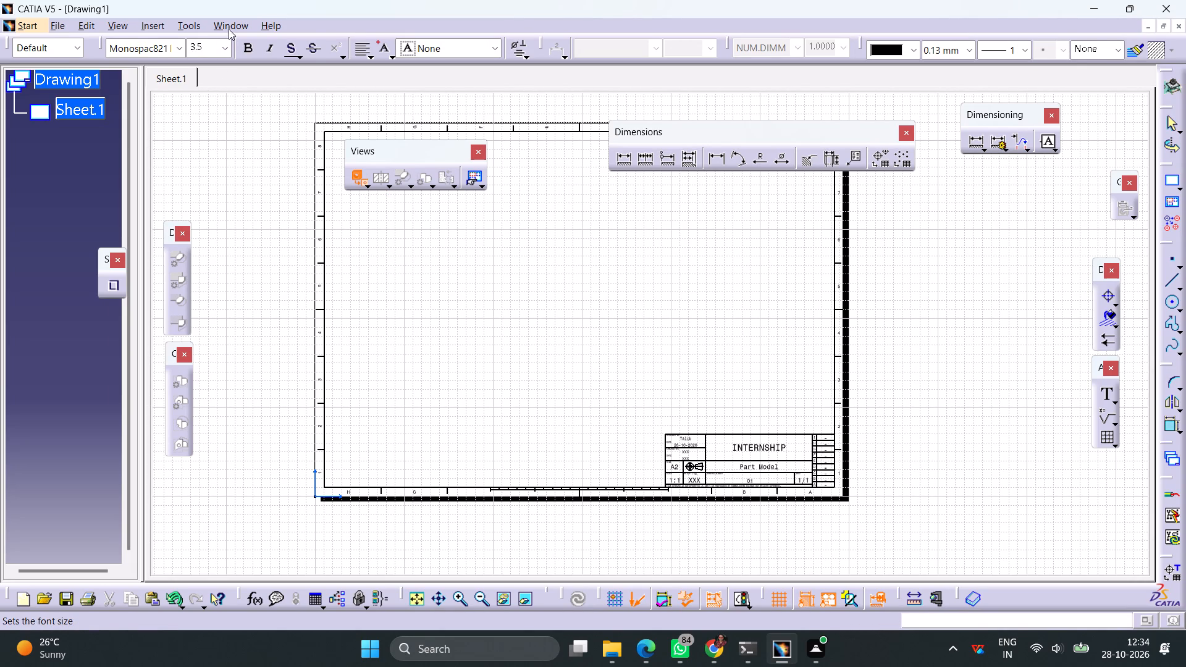
{"action": "left_click", "coordinate": [229, 25]}
{"action": "left_click", "coordinate": [290, 140]}
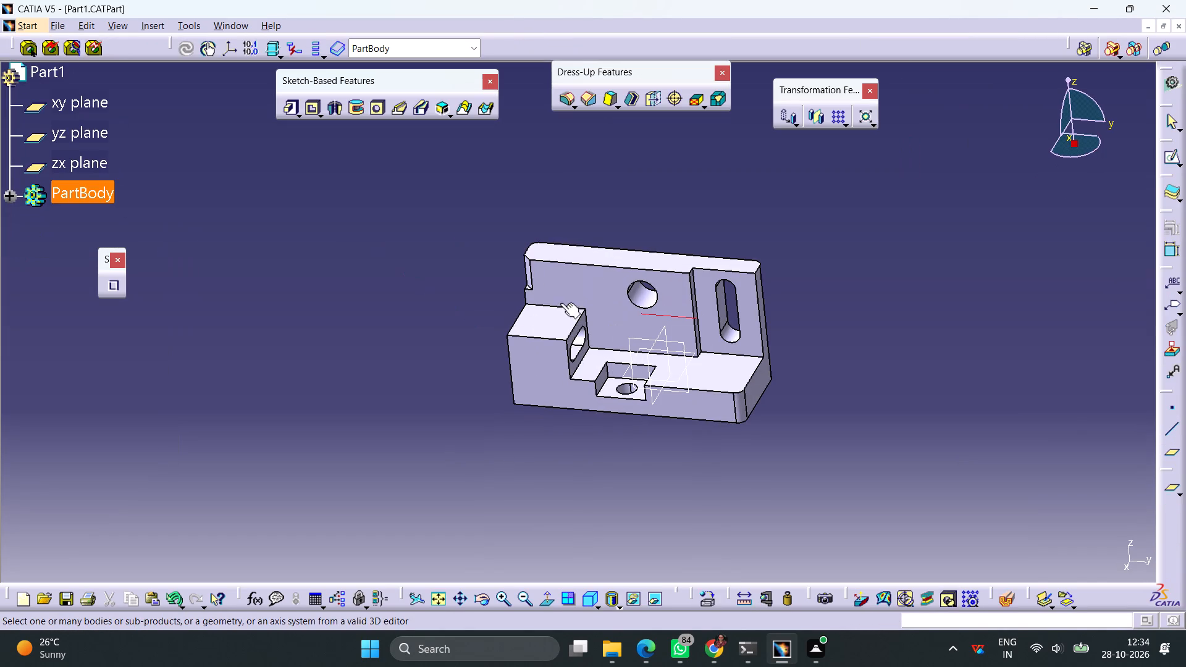
{"action": "left_click", "coordinate": [594, 287]}
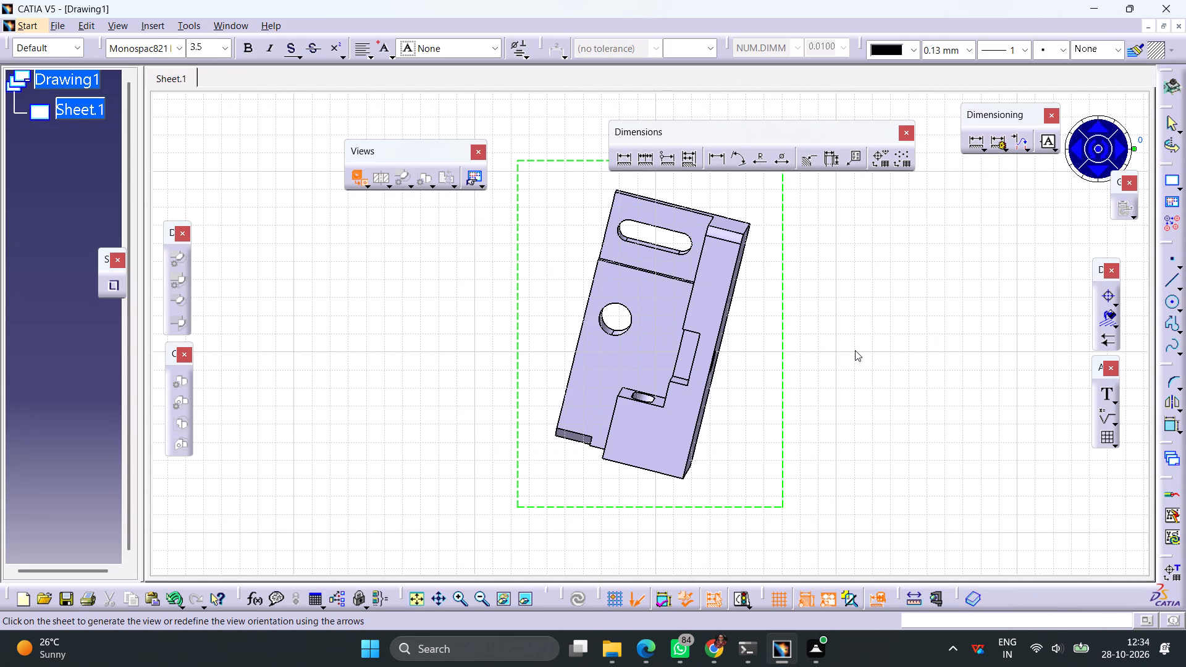
{"action": "left_click", "coordinate": [1103, 157]}
{"action": "left_click", "coordinate": [1103, 157]}
{"action": "left_click", "coordinate": [1103, 157]}
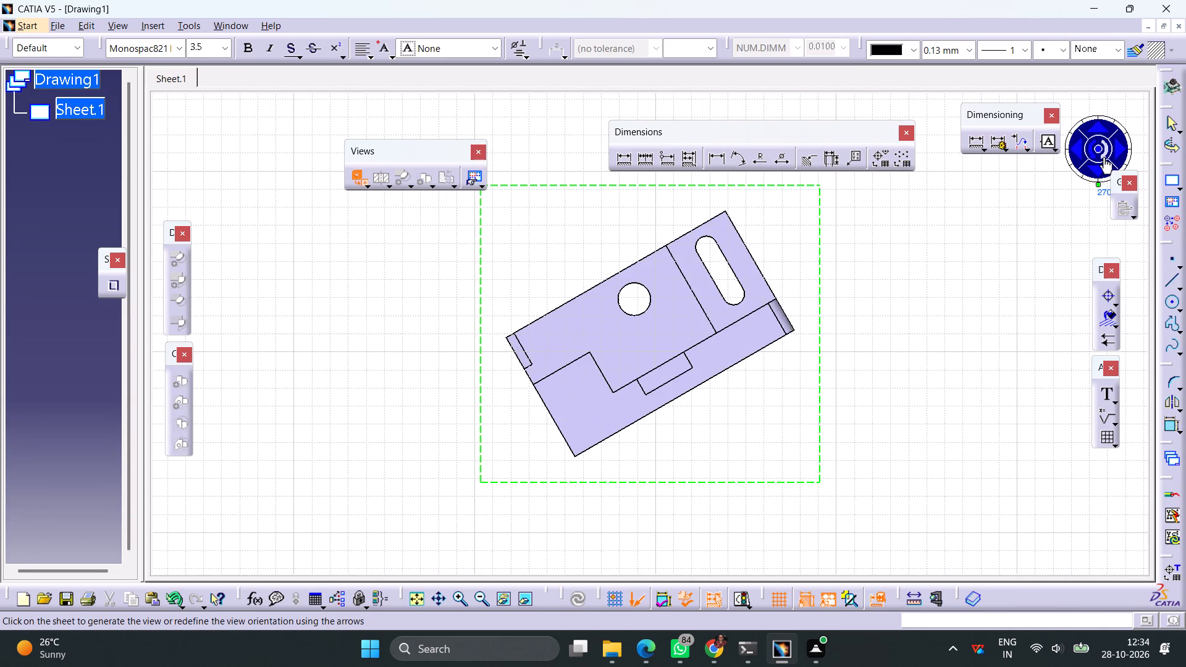
{"action": "middle_click_drag", "start_coordinate": [847, 353], "coordinate": [852, 357], "text": "ctrl"}
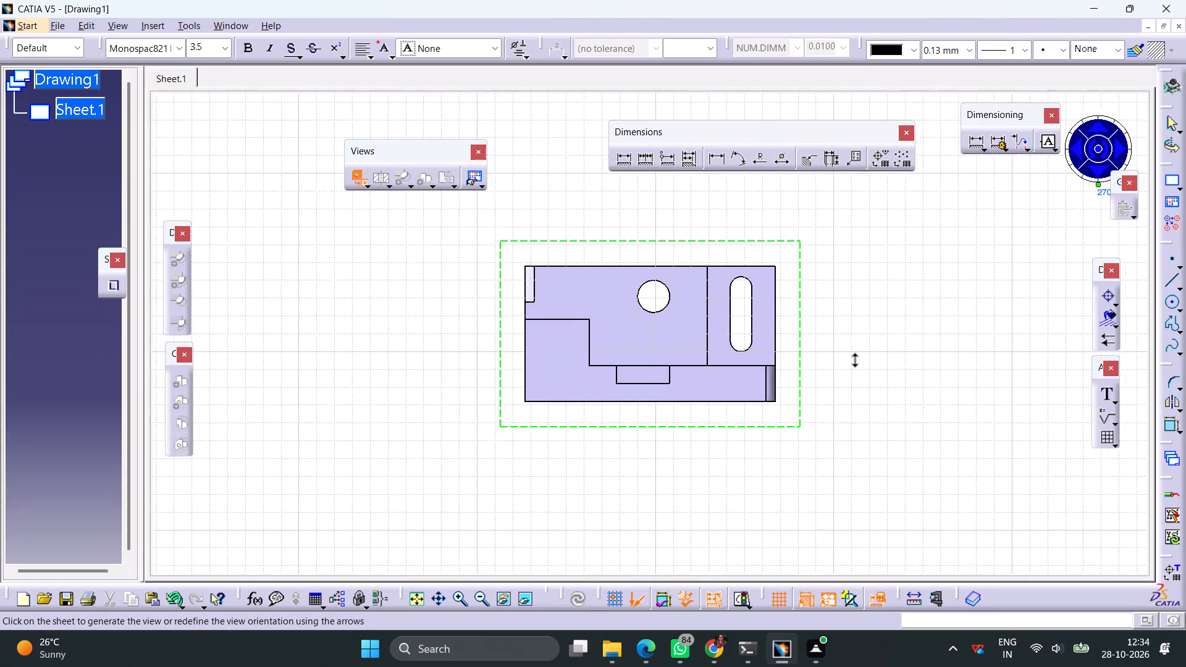
{"action": "middle_click_drag", "start_coordinate": [852, 357], "coordinate": [856, 414], "text": "ctrl"}
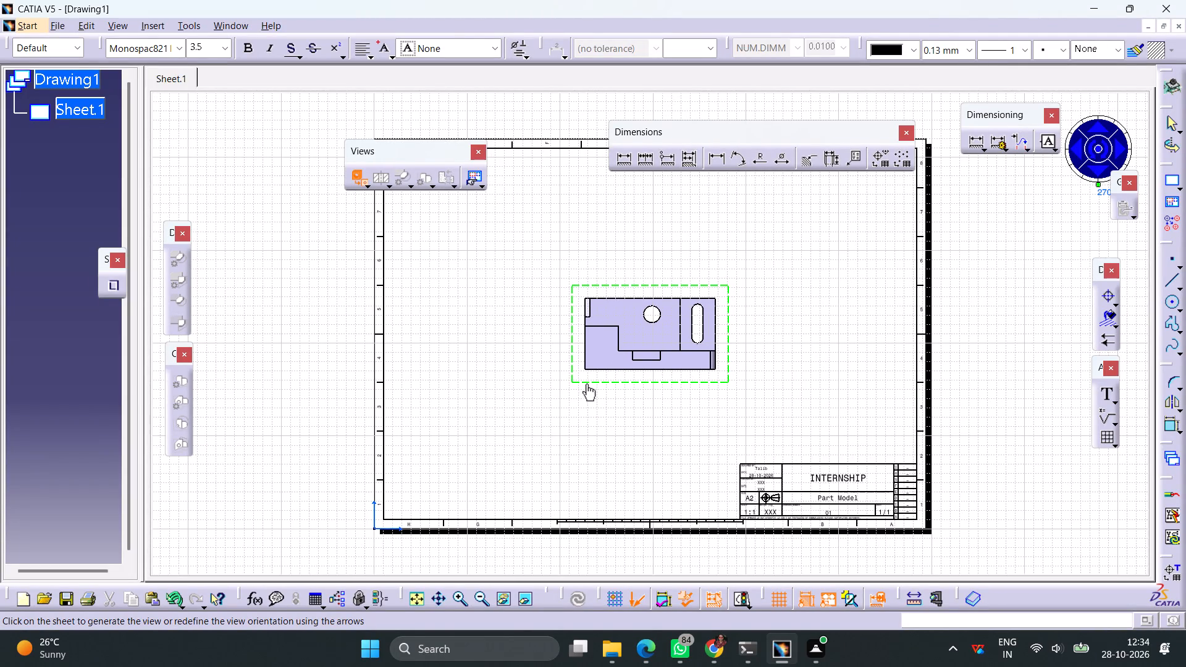
{"action": "left_click_drag", "start_coordinate": [591, 384], "coordinate": [413, 469]}
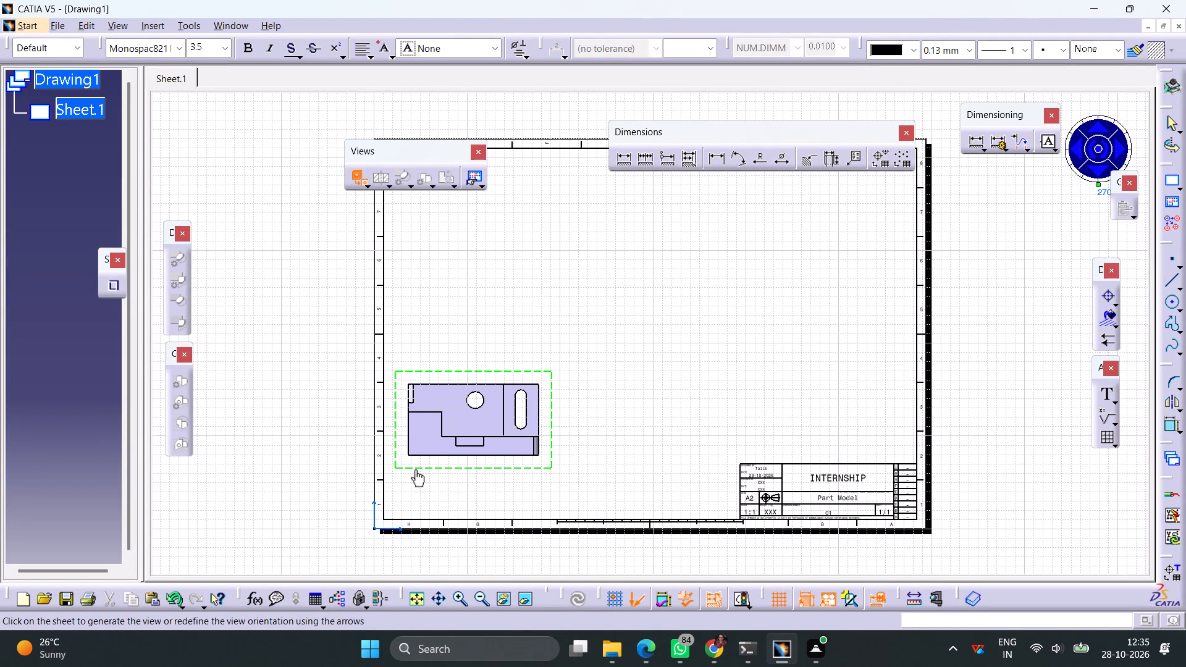
{"action": "left_click", "coordinate": [618, 429]}
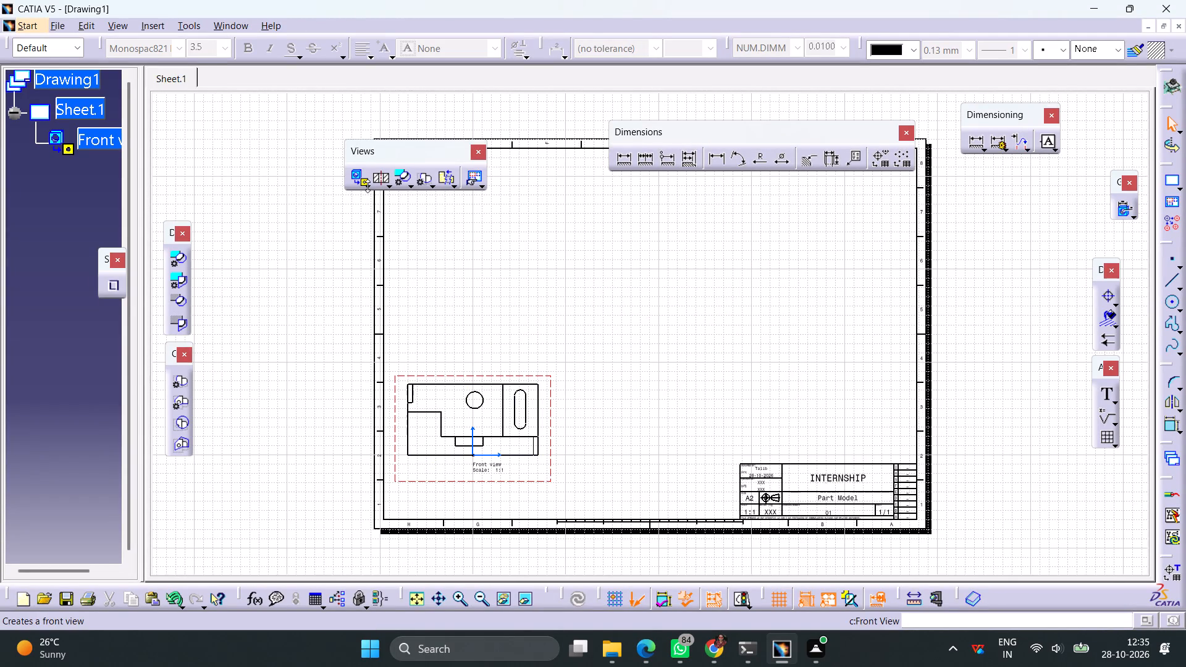
Display hidden lines, center lines and axes in the front view.
{"action": "right_click", "coordinate": [552, 405]}
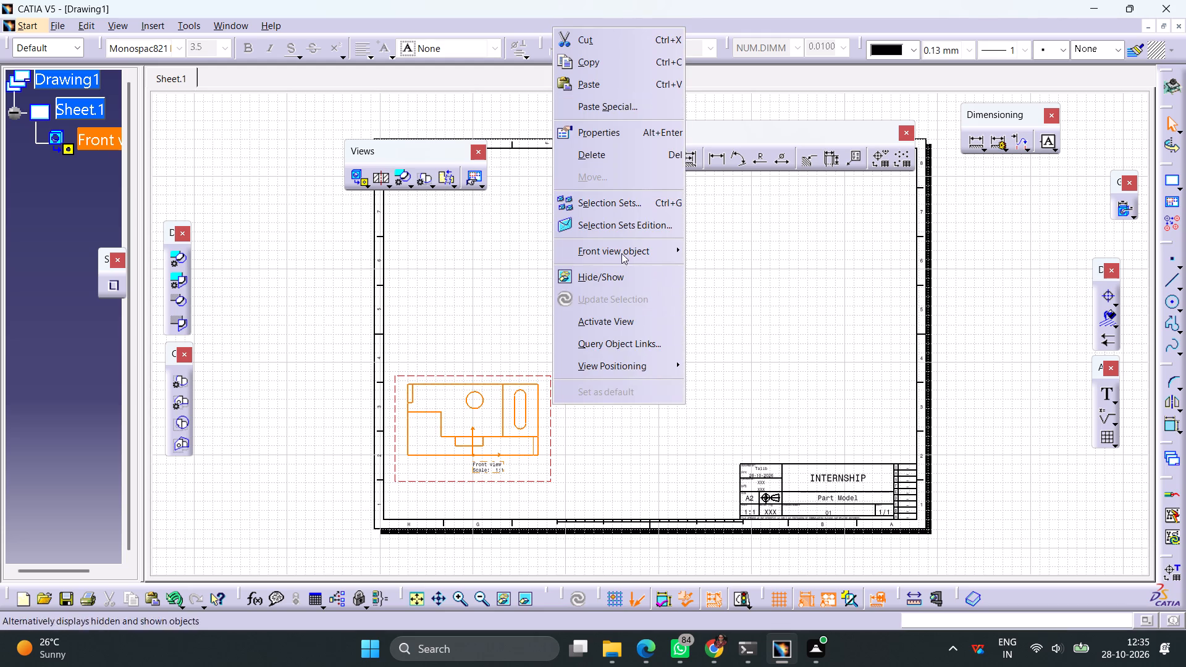
{"action": "left_click", "coordinate": [600, 142]}
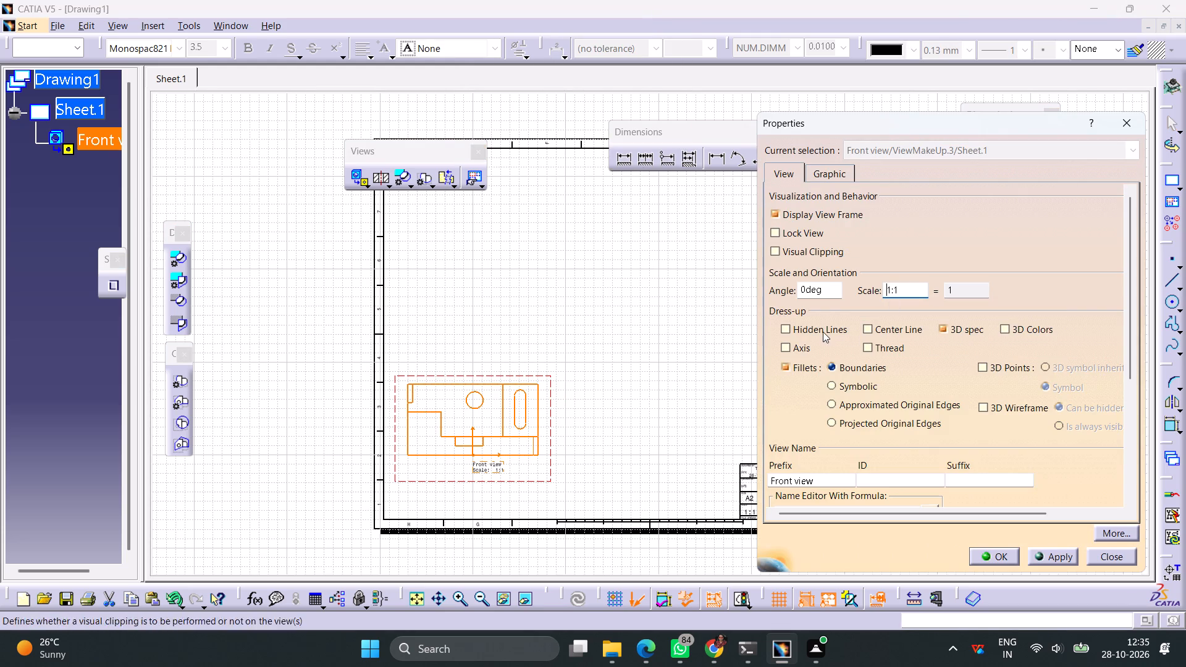
{"action": "left_click", "coordinate": [823, 330]}
{"action": "left_click", "coordinate": [874, 332]}
{"action": "left_click", "coordinate": [795, 345]}
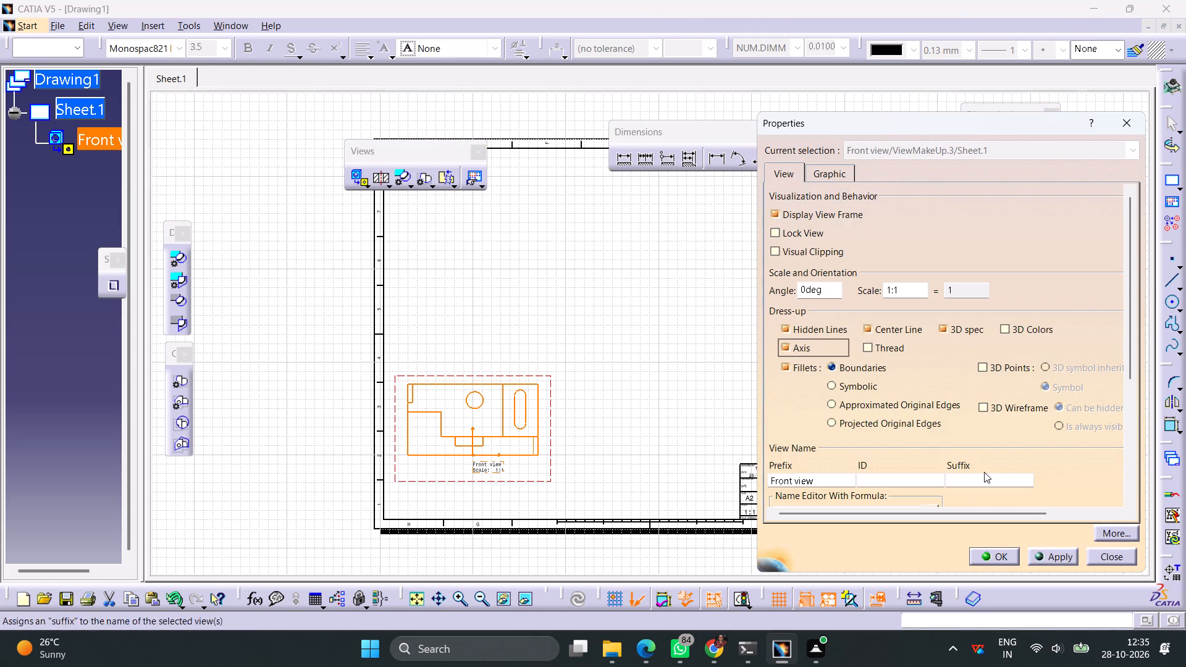
{"action": "left_click", "coordinate": [1059, 562]}
{"action": "left_click", "coordinate": [995, 561]}
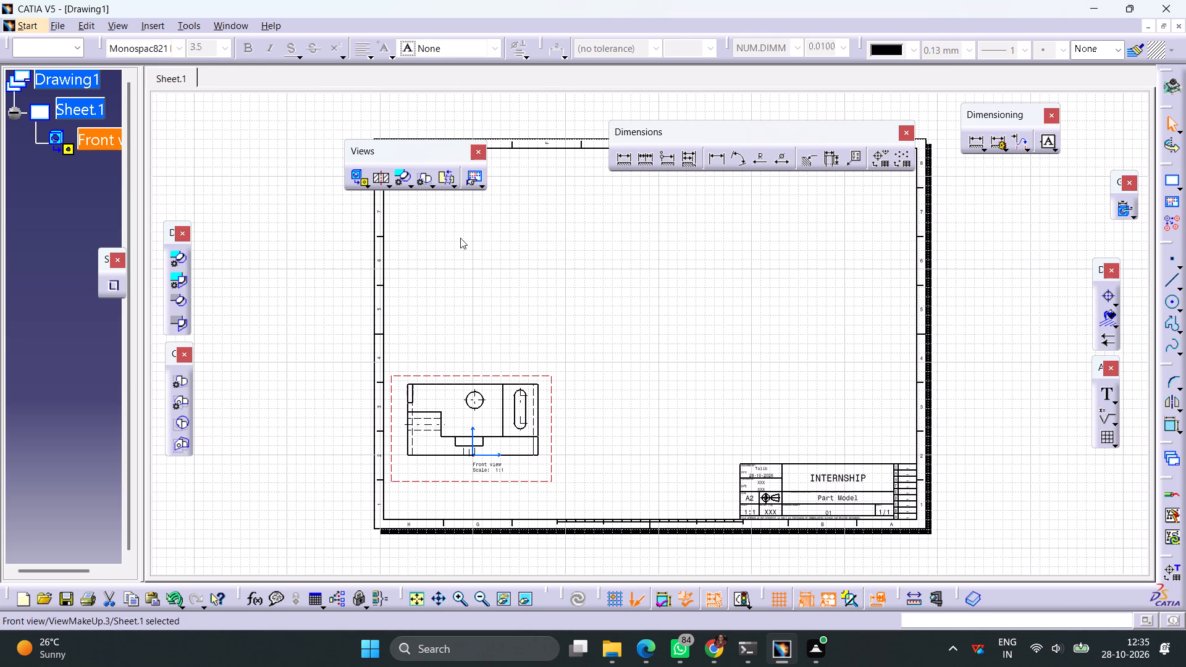
Project a top view above the front view and a right view beside it.
{"action": "left_click", "coordinate": [367, 185]}
{"action": "left_click", "coordinate": [452, 198]}
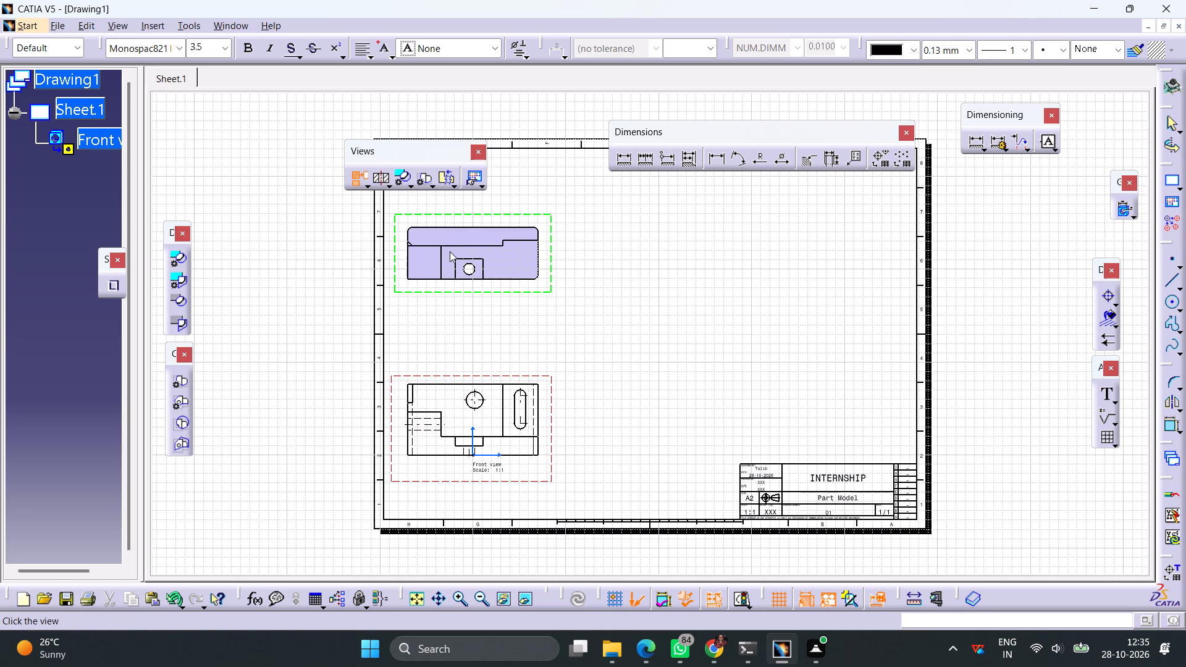
{"action": "left_click", "coordinate": [450, 251]}
{"action": "left_click", "coordinate": [356, 179]}
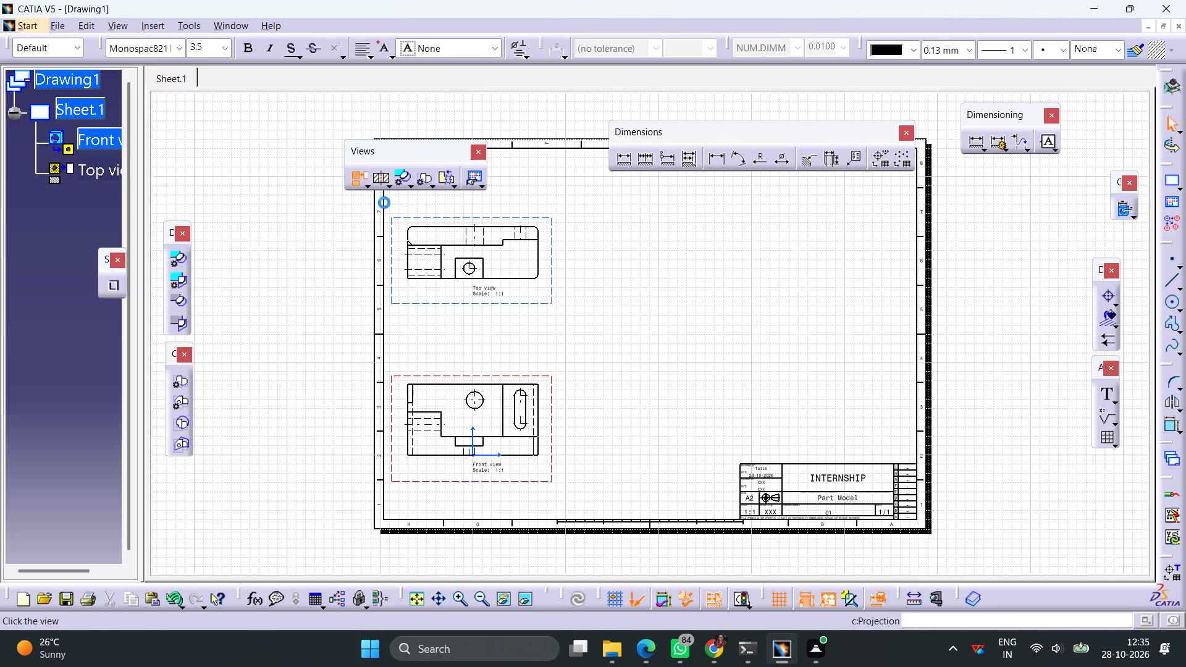
{"action": "left_click", "coordinate": [655, 395]}
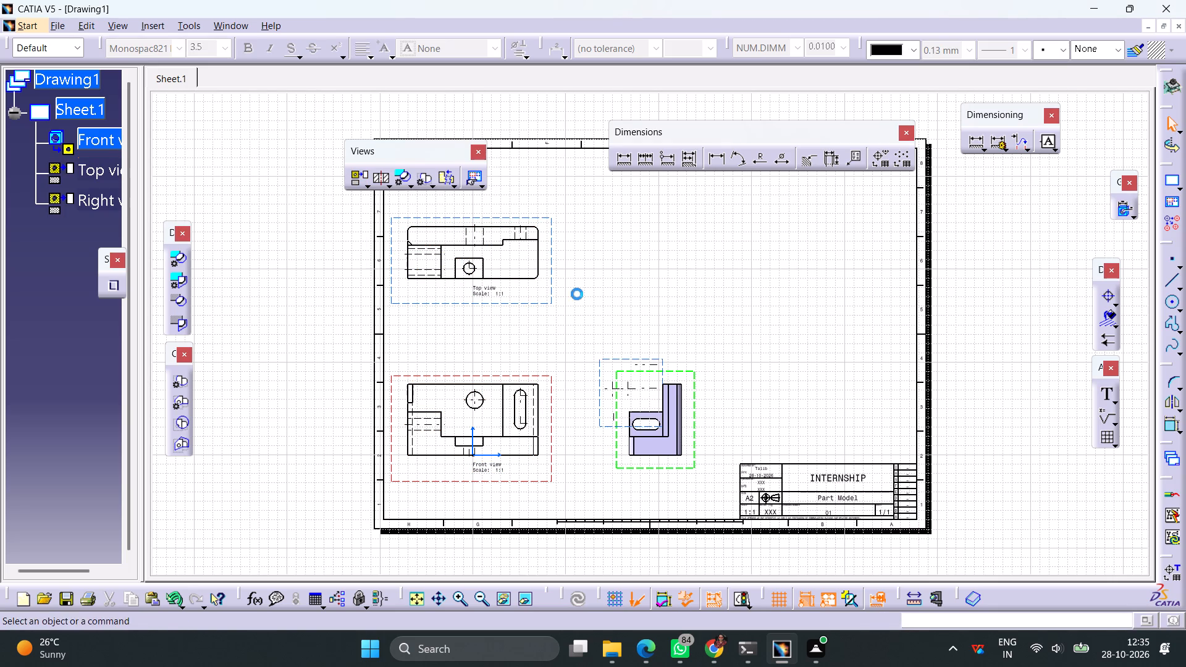
Create an isometric view from the 3D bracket and place it in the sheet's upper-right area, level with the top view.
{"action": "left_click", "coordinate": [367, 188]}
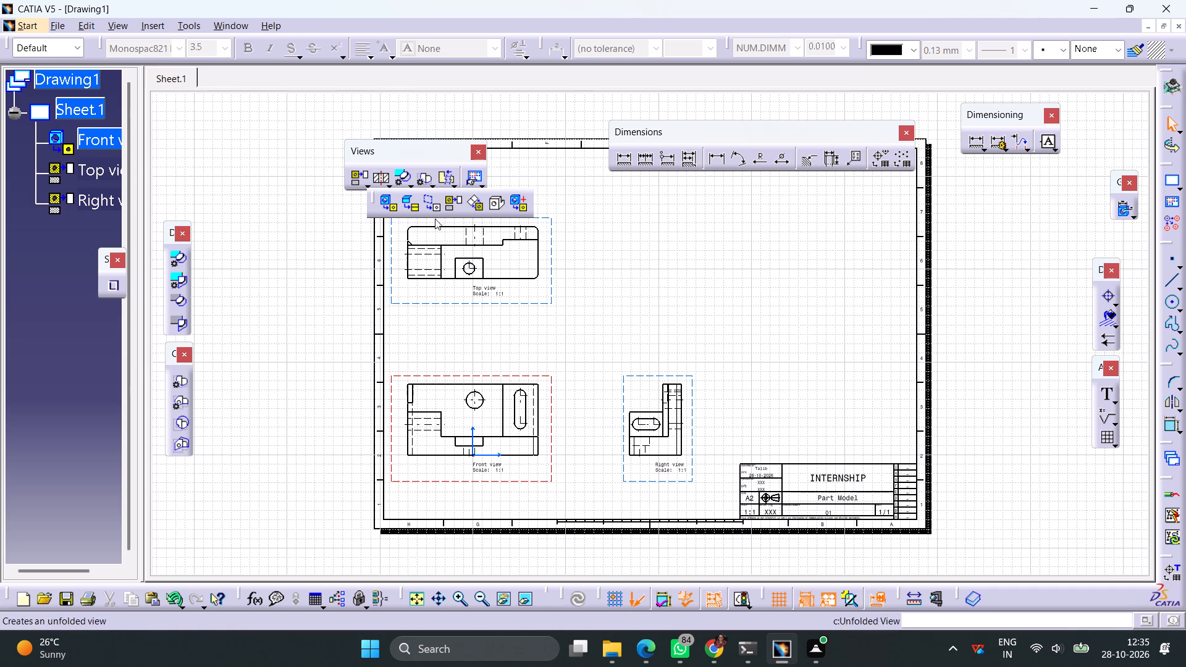
{"action": "left_click", "coordinate": [492, 208]}
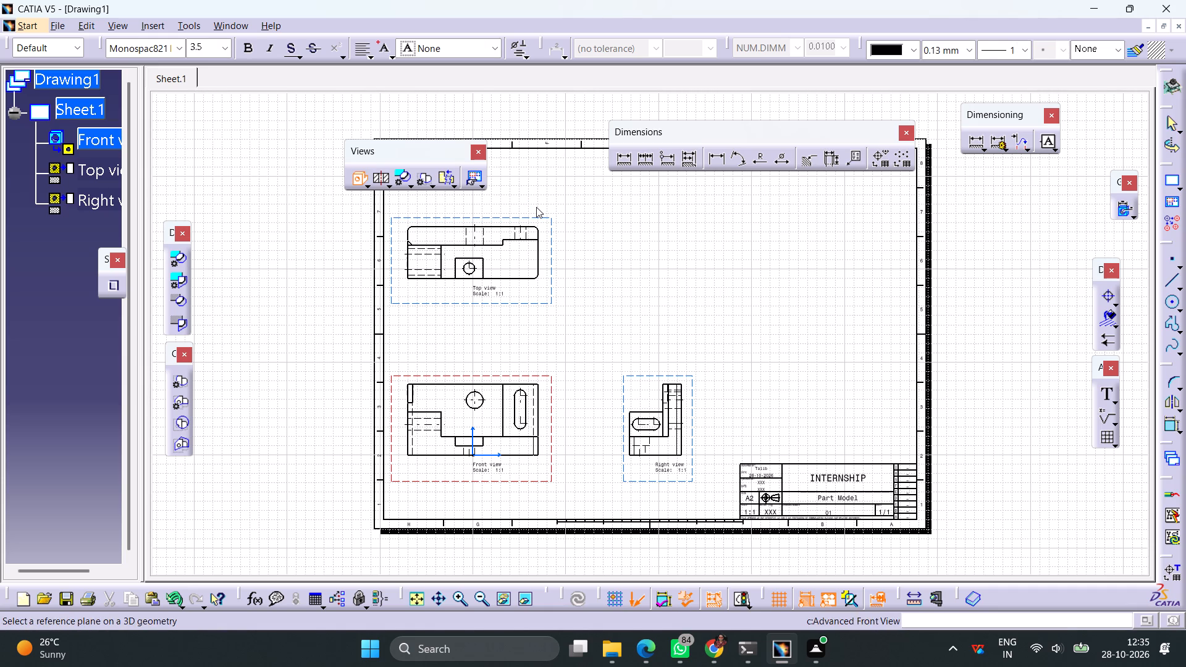
{"action": "left_click", "coordinate": [226, 28]}
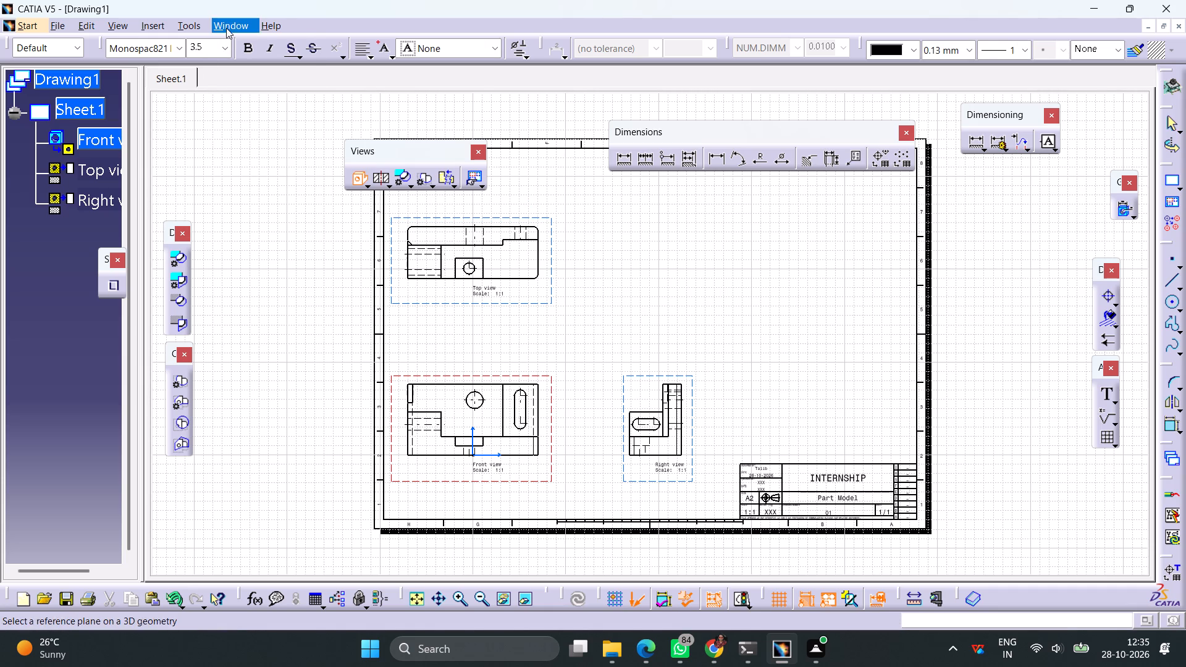
{"action": "left_click", "coordinate": [273, 133]}
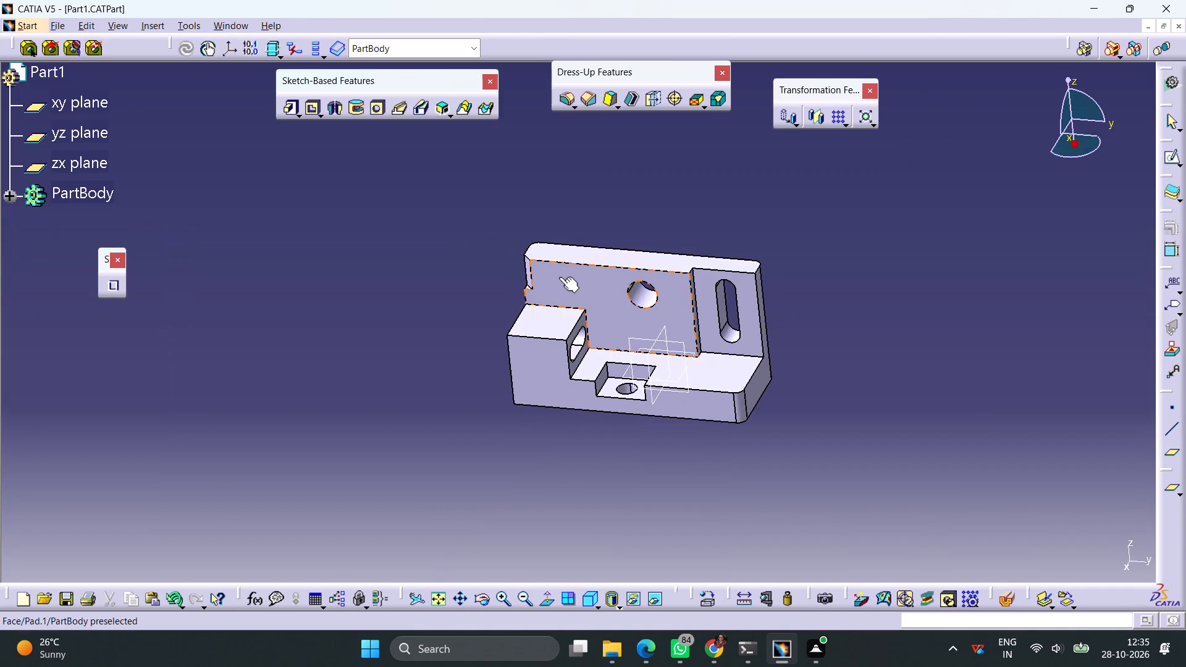
{"action": "left_click", "coordinate": [559, 277]}
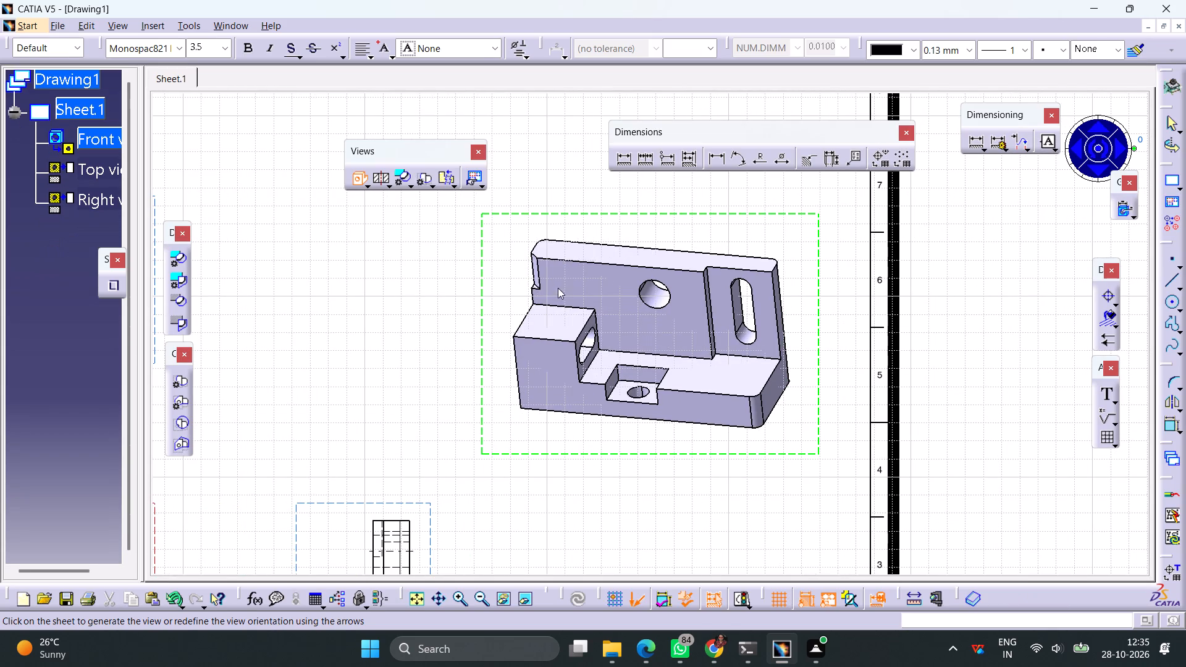
{"action": "middle_click_drag", "start_coordinate": [539, 269], "coordinate": [545, 337], "text": "ctrl"}
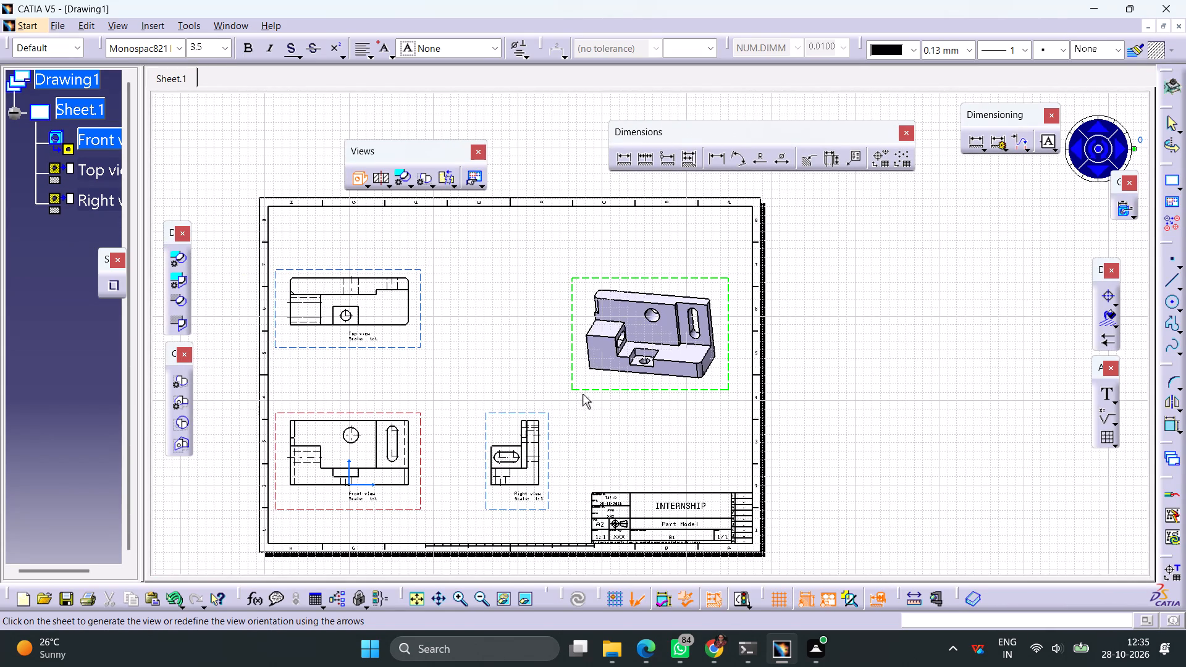
{"action": "left_click_drag", "start_coordinate": [592, 389], "coordinate": [545, 364]}
{"action": "left_click", "coordinate": [813, 366]}
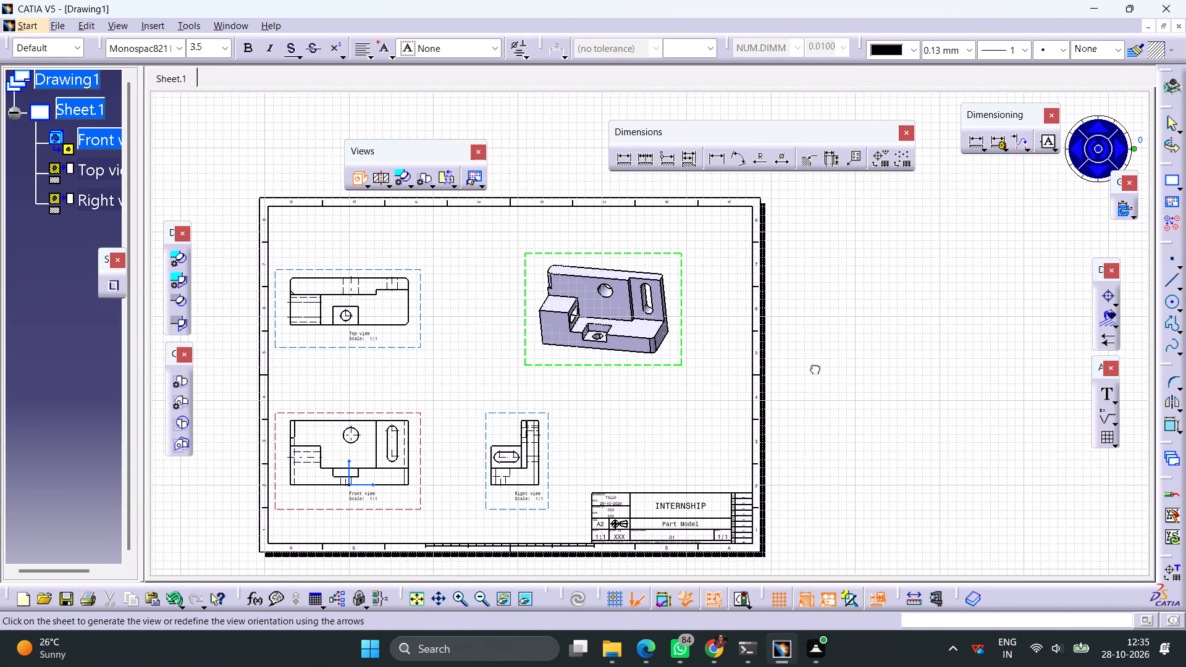
Make the isometric view the active view.
{"action": "right_click", "coordinate": [682, 334]}
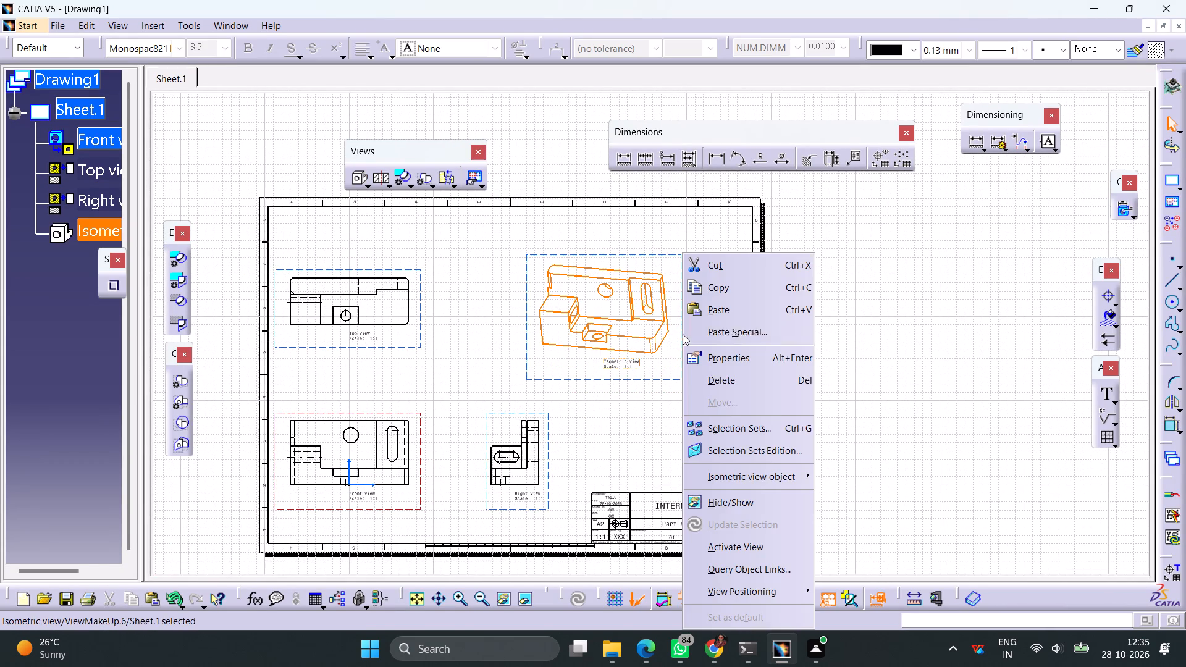
{"action": "left_click", "coordinate": [739, 539]}
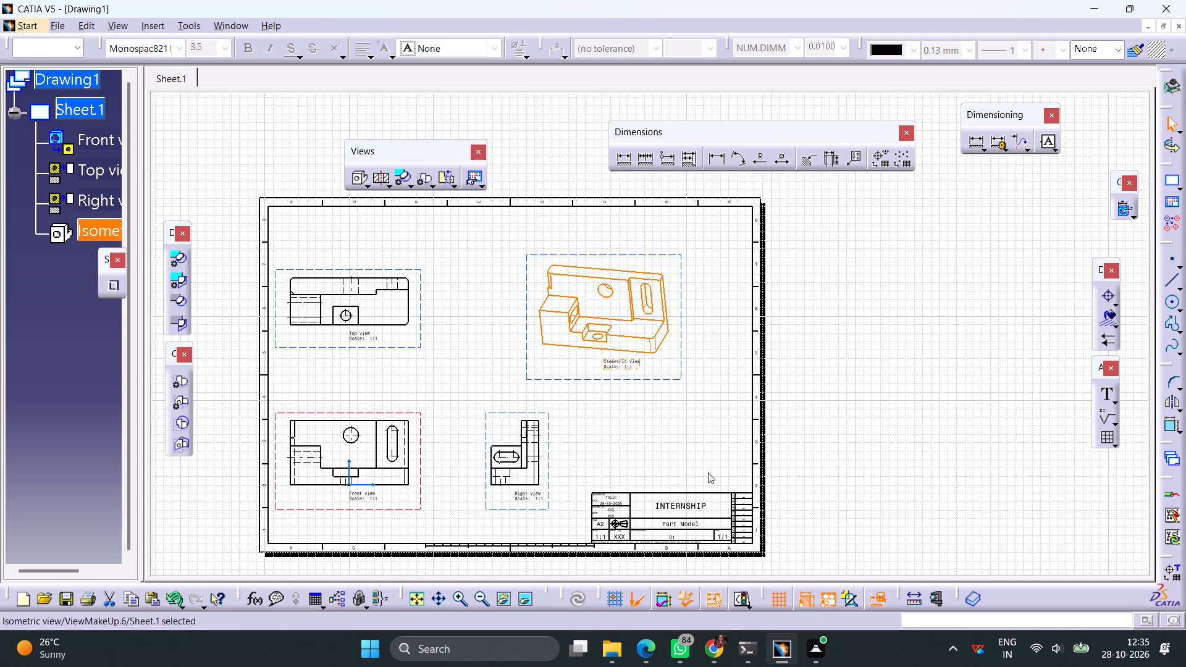
Set the isometric view's generation mode to Raster, Shading with edges, with High quality for visualization.
{"action": "right_click", "coordinate": [683, 367]}
{"action": "left_click", "coordinate": [739, 349]}
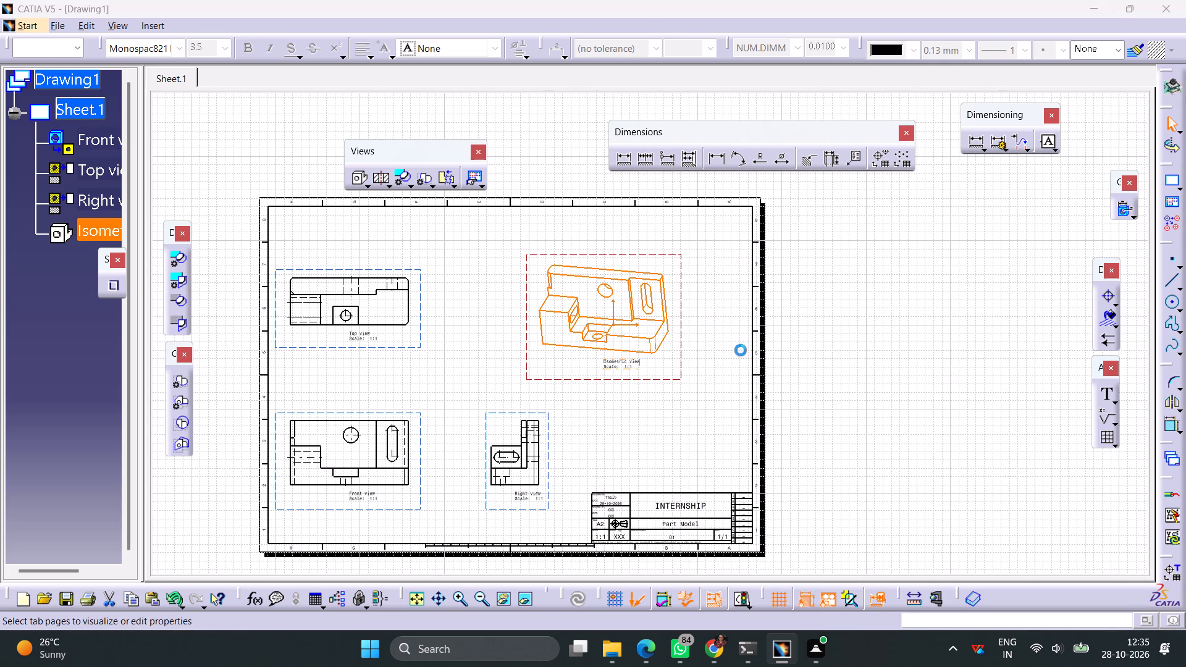
{"action": "scroll", "coordinate": [862, 378], "scroll_direction": "down", "scroll_amount": 3}
{"action": "scroll", "coordinate": [907, 406], "scroll_direction": "down", "scroll_amount": 3}
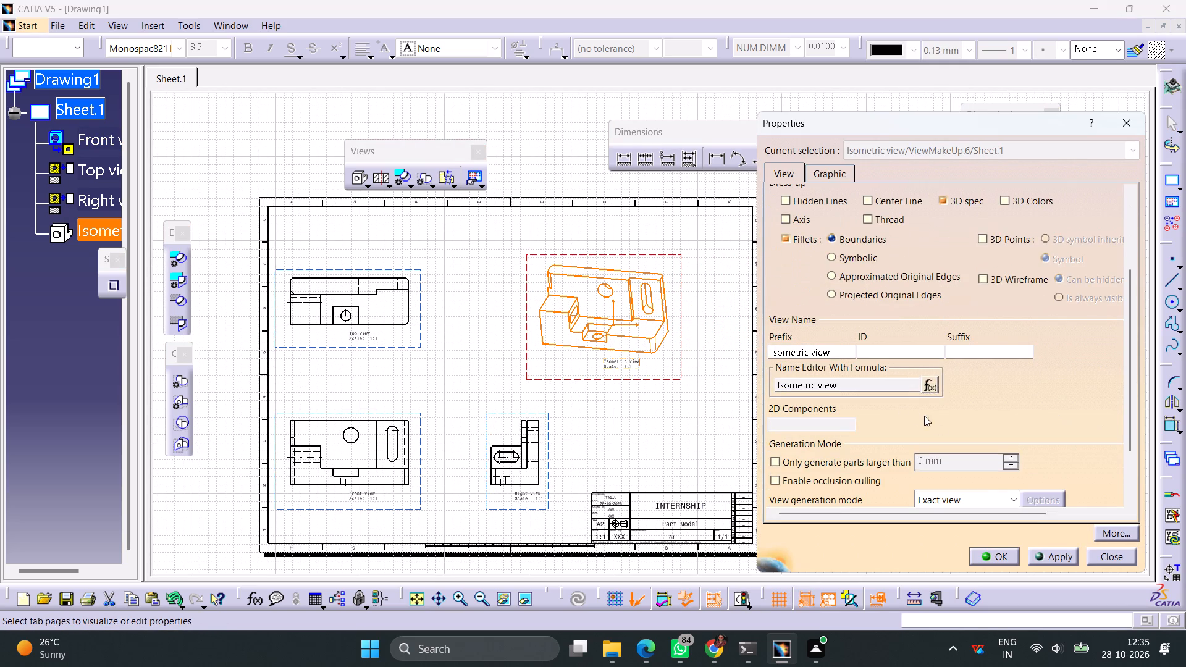
{"action": "scroll", "coordinate": [991, 487], "scroll_direction": "down", "scroll_amount": 5}
{"action": "left_click", "coordinate": [1009, 421]}
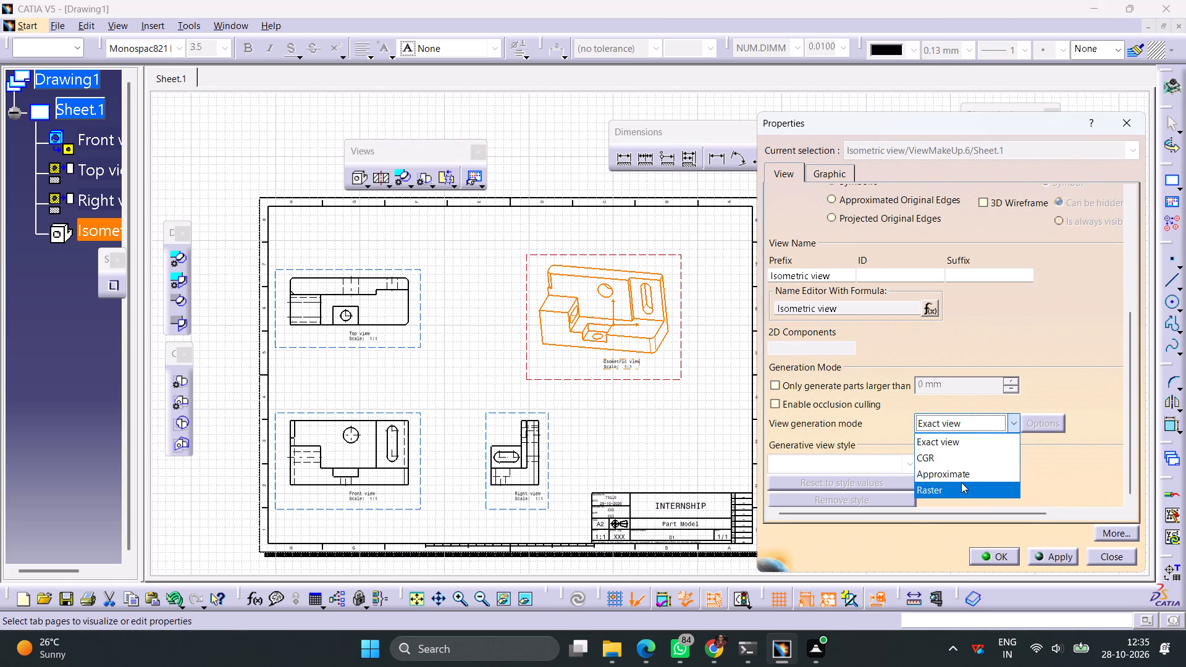
{"action": "left_click", "coordinate": [961, 484]}
{"action": "left_click", "coordinate": [1038, 427]}
{"action": "left_click", "coordinate": [1018, 442]}
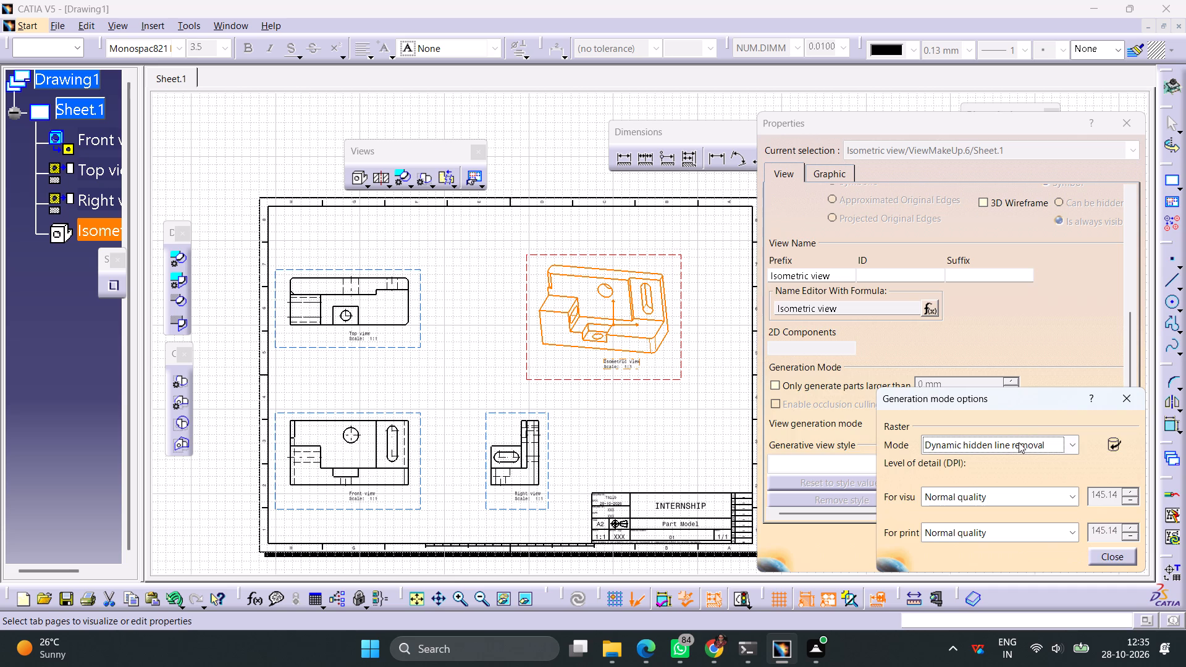
{"action": "left_click", "coordinate": [961, 495]}
{"action": "left_click", "coordinate": [1027, 504]}
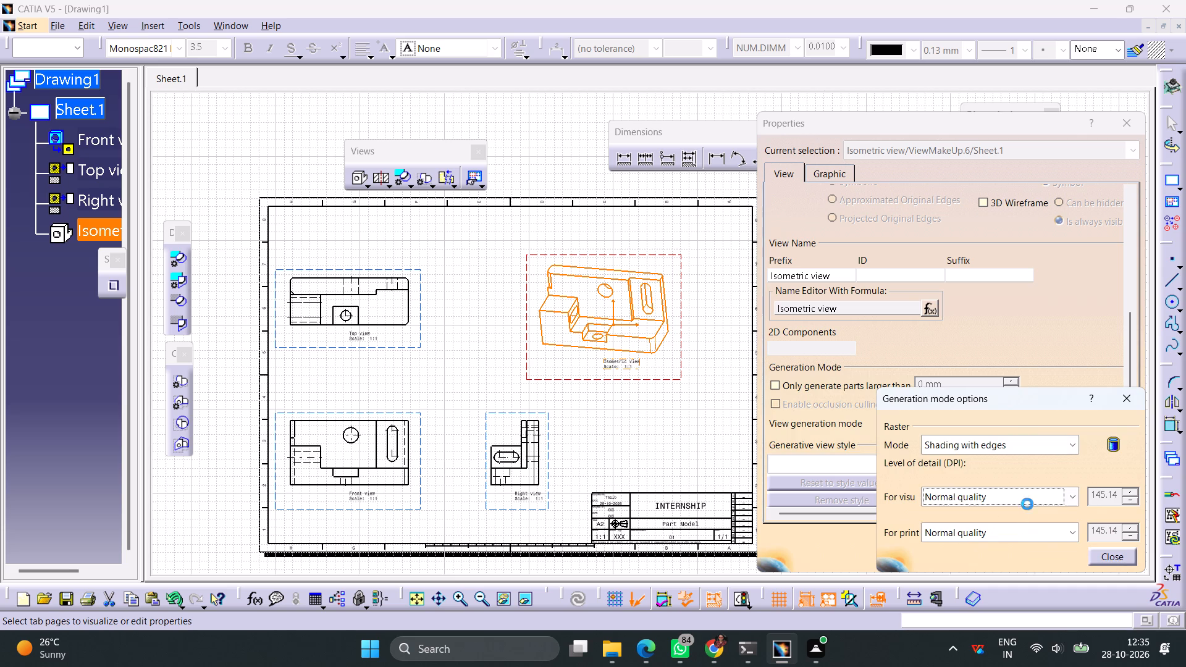
{"action": "left_click", "coordinate": [971, 543]}
{"action": "left_click", "coordinate": [1108, 561]}
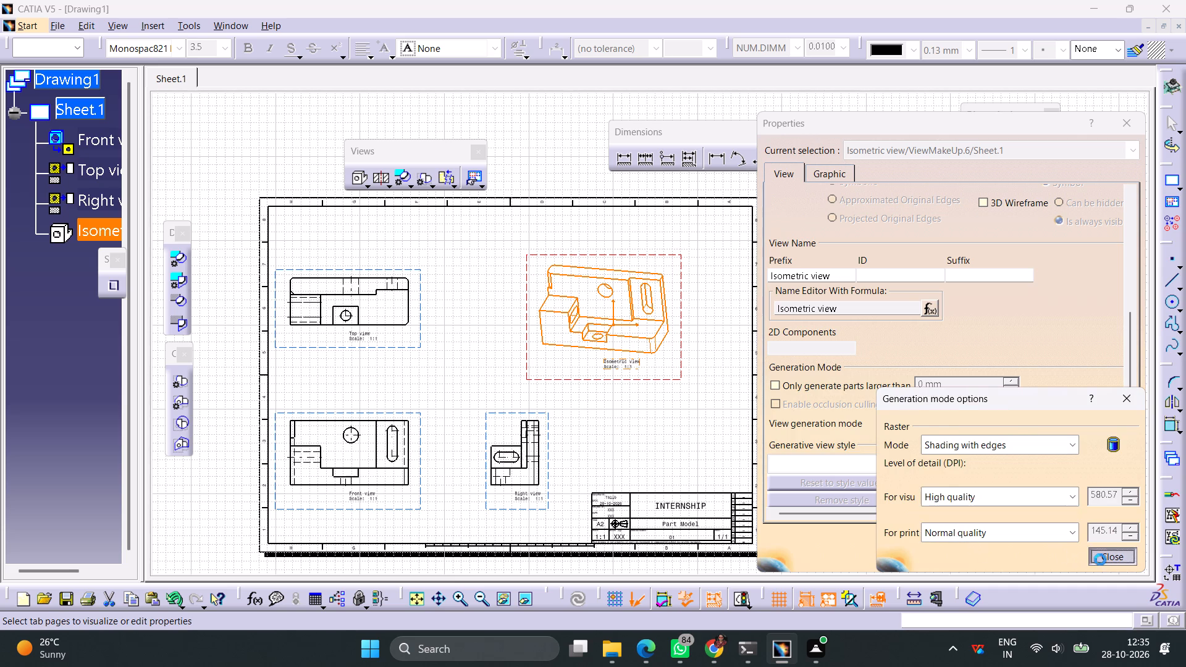
{"action": "left_click", "coordinate": [1007, 558]}
{"action": "left_click", "coordinate": [857, 425]}
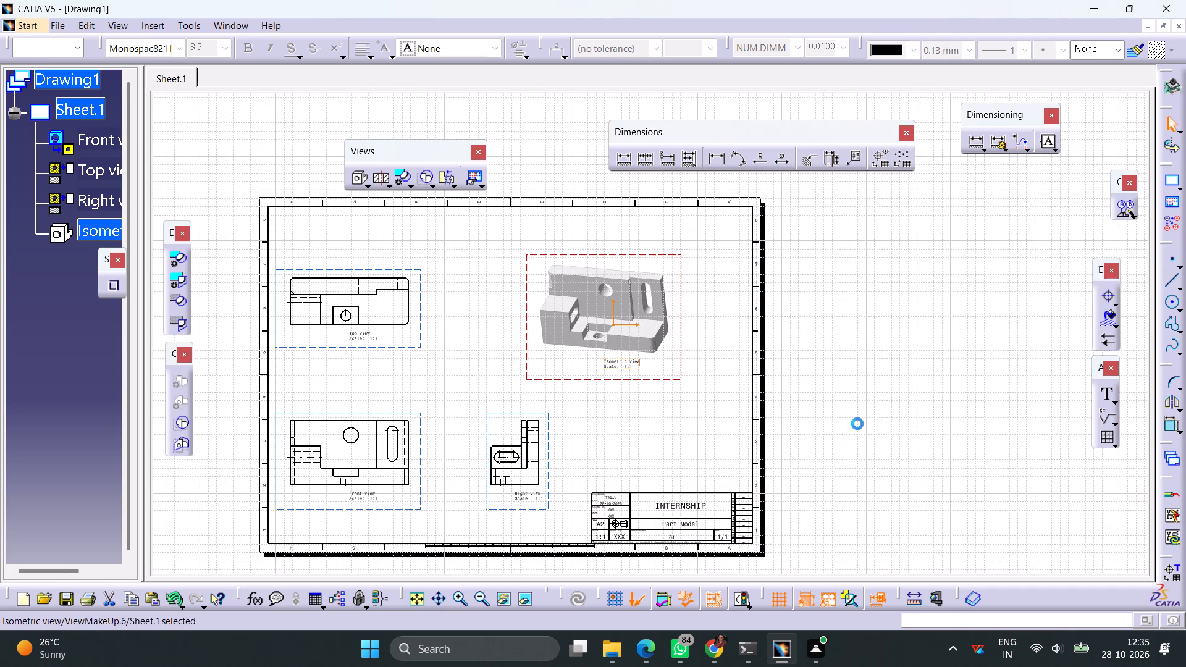
Add radius dimensions to the upper-right, lower-right and upper-left rounded corners of the top view.
{"action": "middle_click_drag", "start_coordinate": [593, 435], "coordinate": [599, 385], "text": "ctrl"}
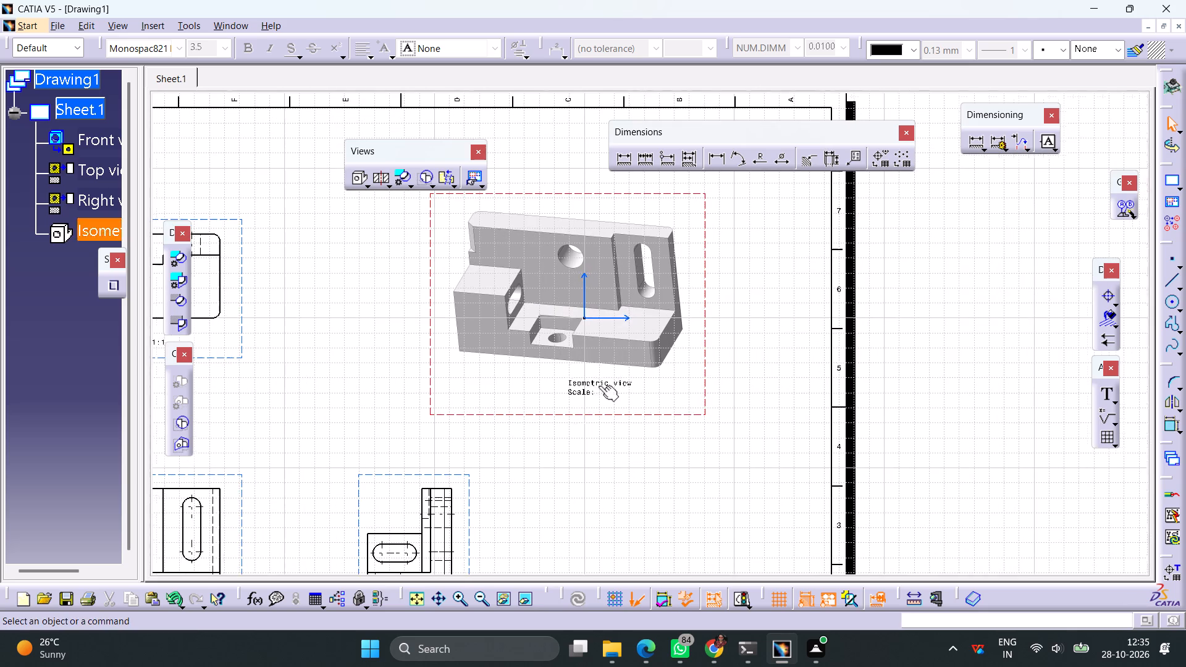
{"action": "middle_click_drag", "start_coordinate": [599, 385], "coordinate": [605, 382], "text": "ctrl"}
{"action": "middle_click_drag", "start_coordinate": [576, 451], "coordinate": [807, 379]}
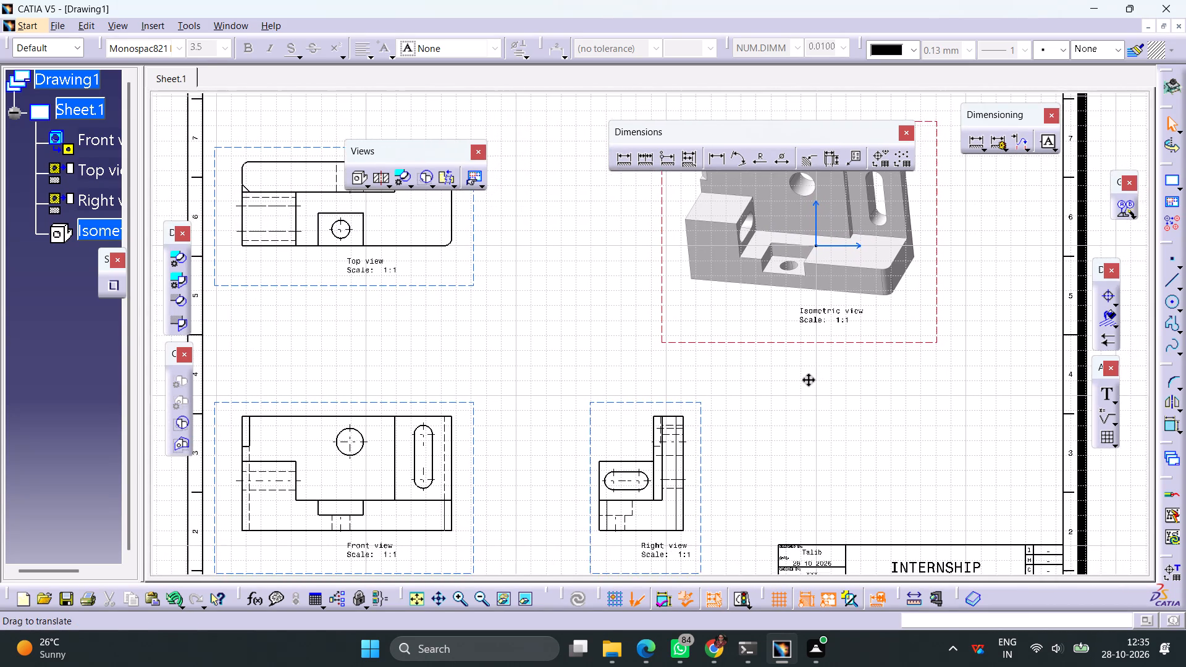
{"action": "middle_click_drag", "start_coordinate": [807, 379], "coordinate": [821, 436]}
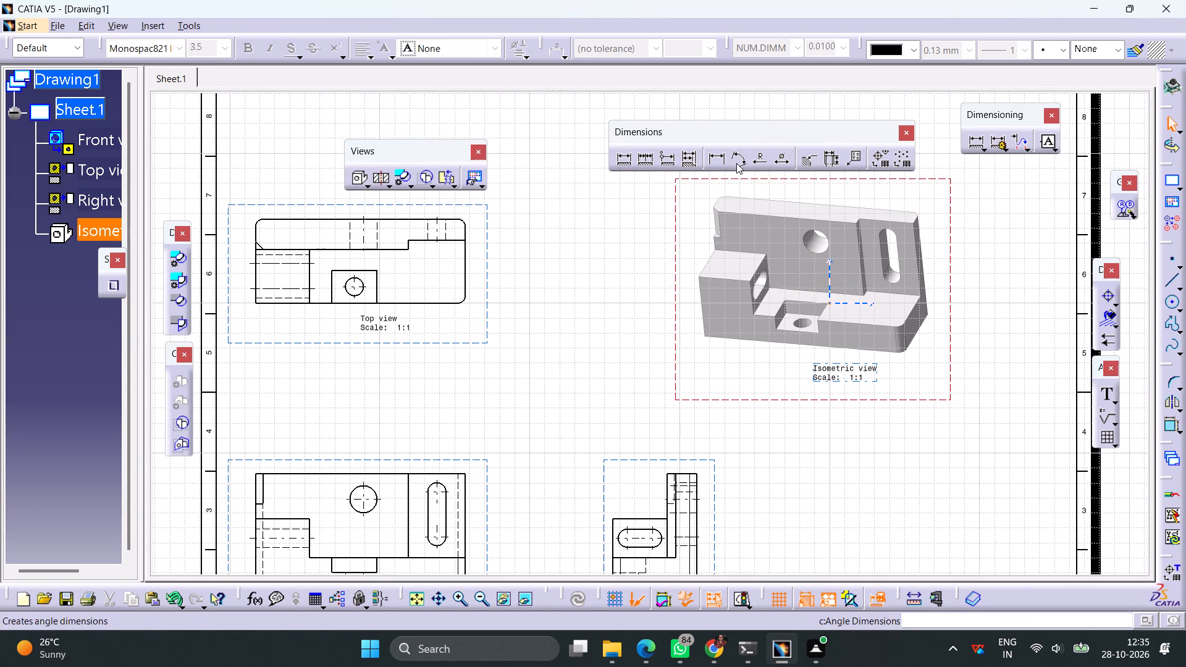
{"action": "left_click", "coordinate": [736, 163]}
{"action": "left_click", "coordinate": [760, 162]}
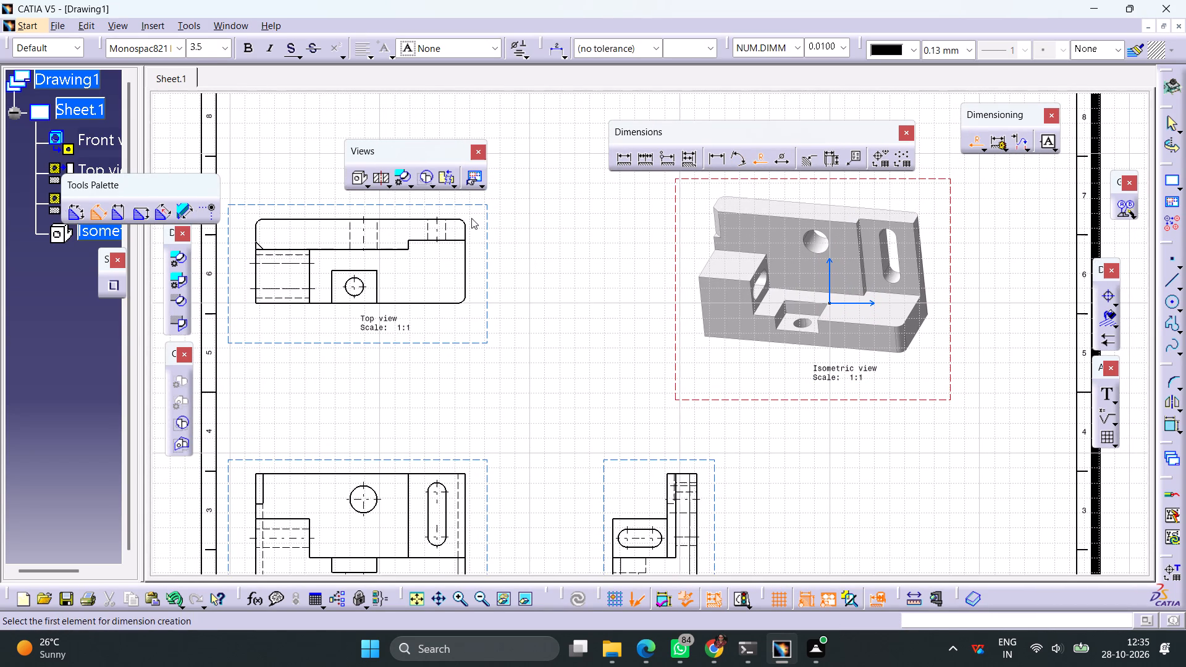
{"action": "left_click", "coordinate": [465, 221]}
{"action": "left_click", "coordinate": [476, 211]}
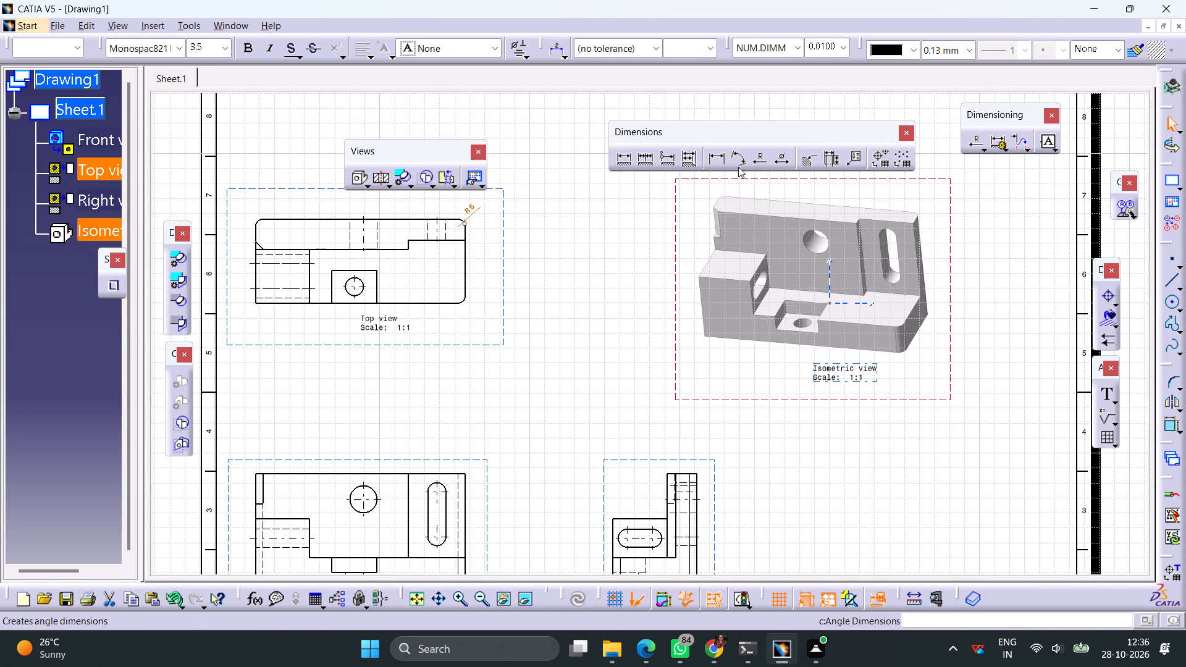
{"action": "left_click", "coordinate": [755, 160]}
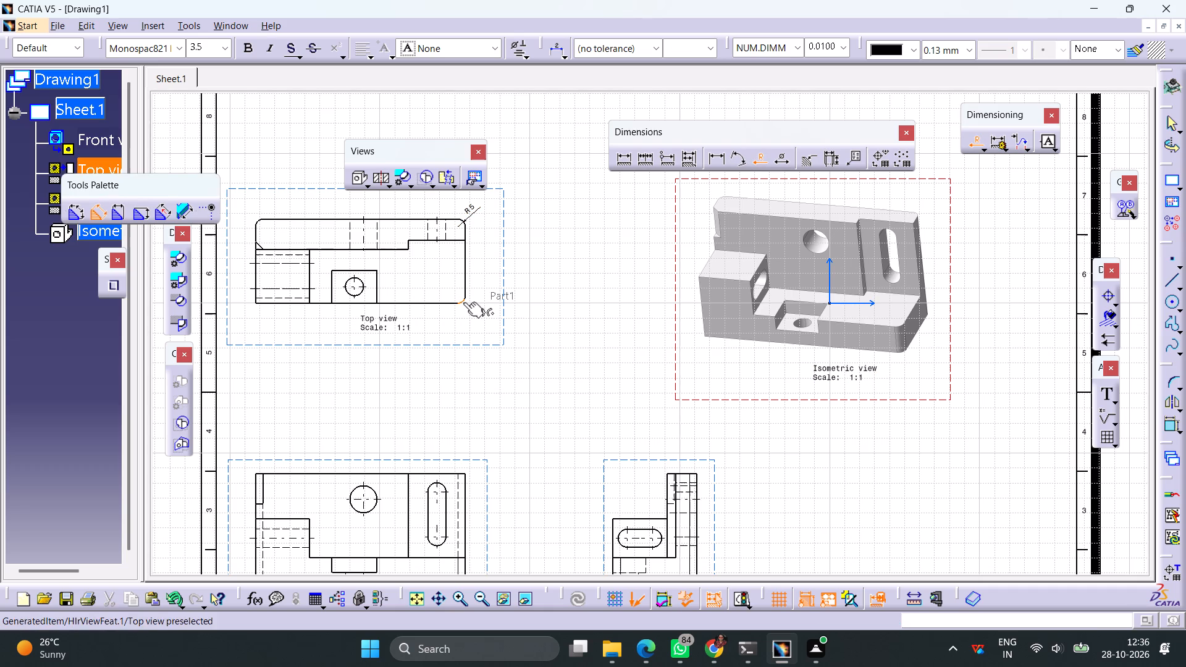
{"action": "left_click", "coordinate": [463, 302]}
{"action": "left_click", "coordinate": [490, 322]}
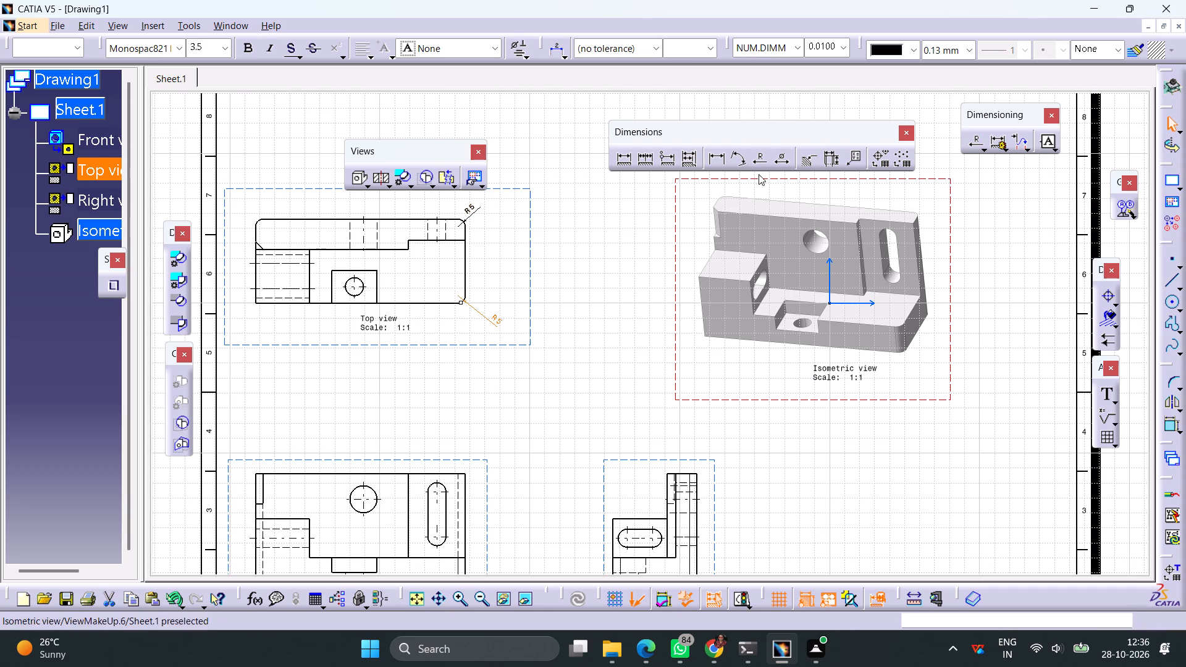
{"action": "left_click", "coordinate": [759, 162]}
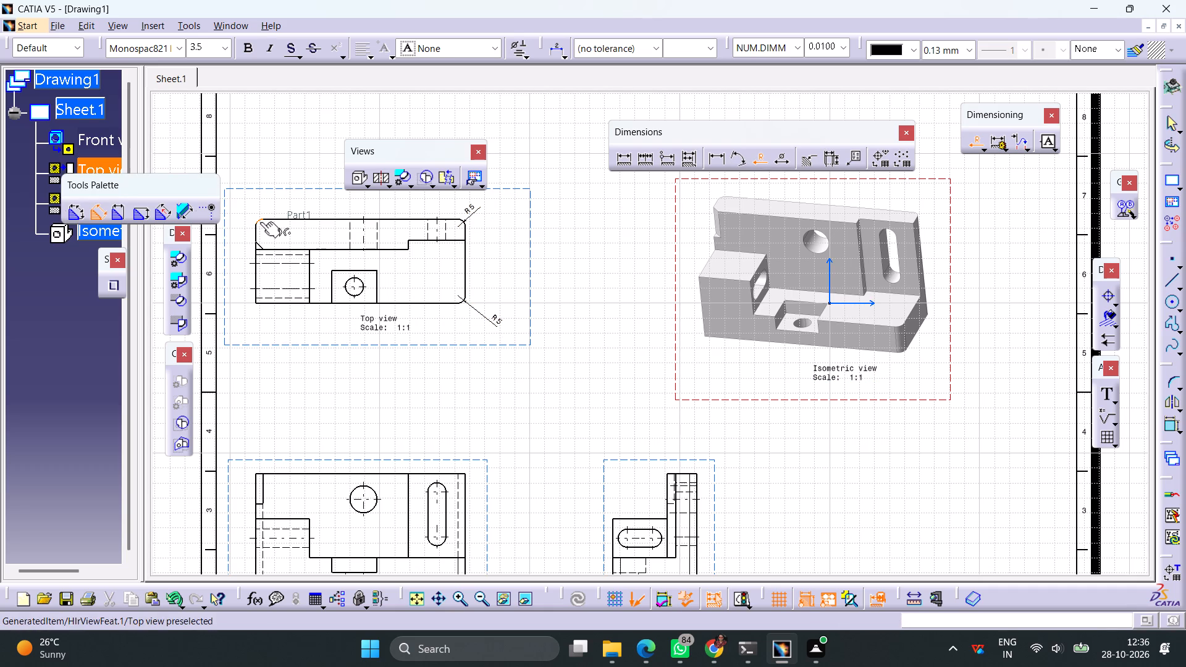
{"action": "left_click", "coordinate": [260, 222]}
{"action": "left_click", "coordinate": [254, 204]}
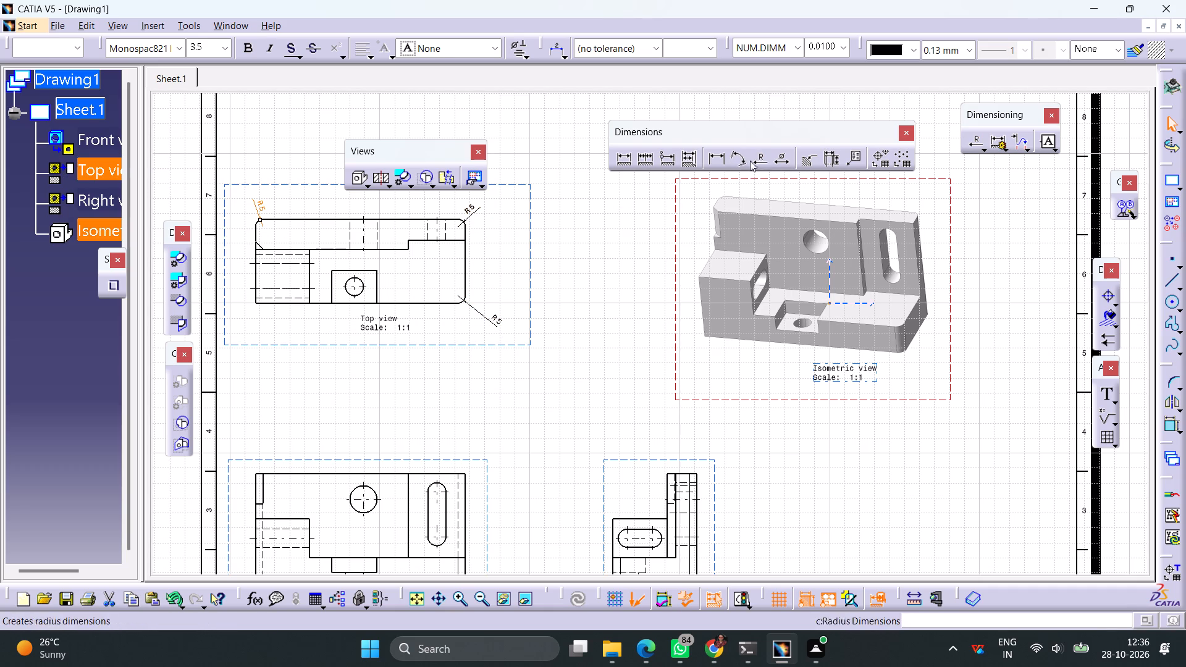
Add a Length x Length chamfer dimension to the small chamfer on the top view's left edge.
{"action": "left_click", "coordinate": [805, 164]}
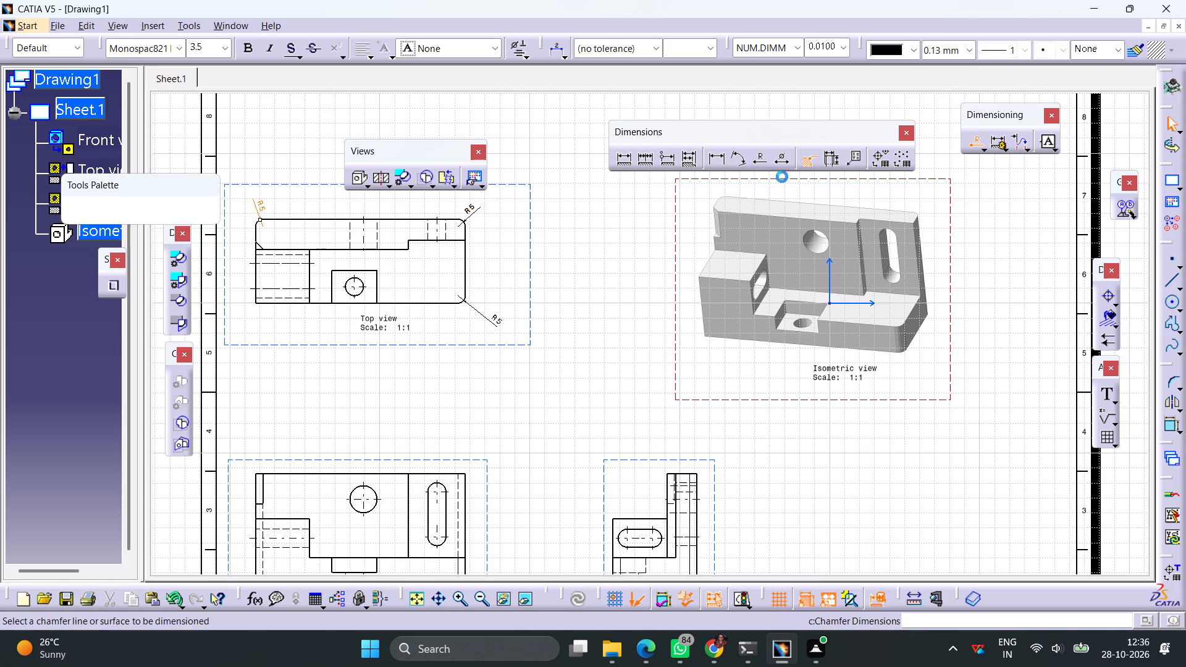
{"action": "middle_click_drag", "start_coordinate": [513, 306], "coordinate": [869, 324]}
{"action": "middle_click_drag", "start_coordinate": [668, 338], "coordinate": [675, 292], "text": "ctrl"}
{"action": "middle_click_drag", "start_coordinate": [668, 292], "coordinate": [683, 421]}
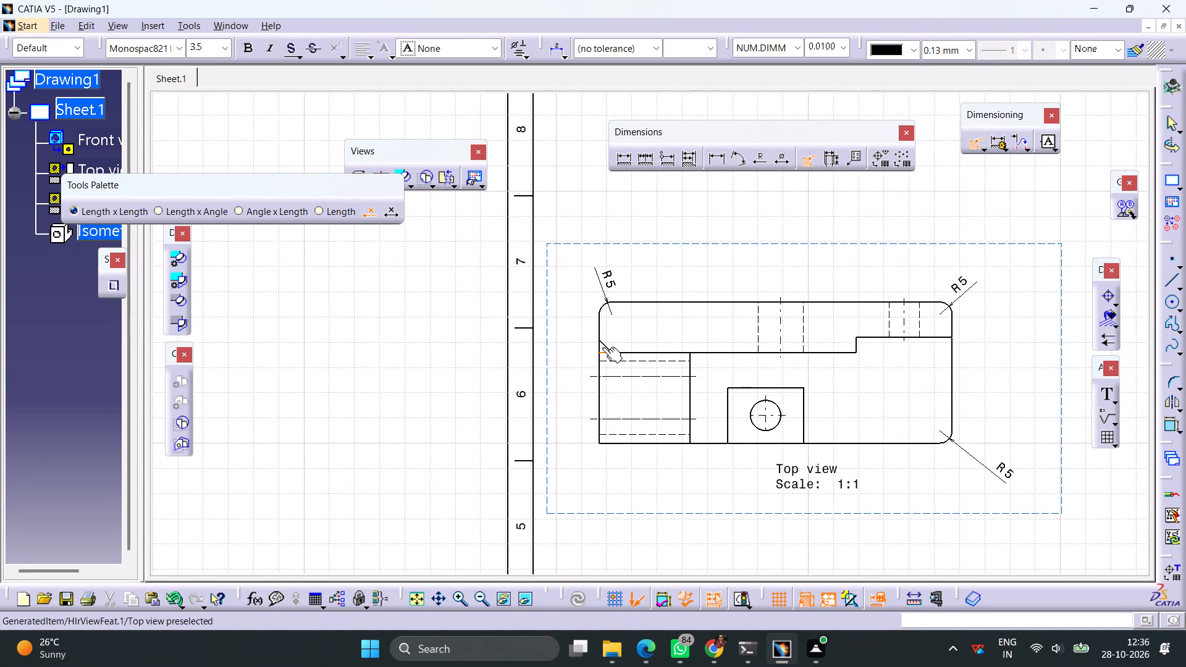
{"action": "left_click", "coordinate": [602, 347]}
{"action": "left_click", "coordinate": [566, 341]}
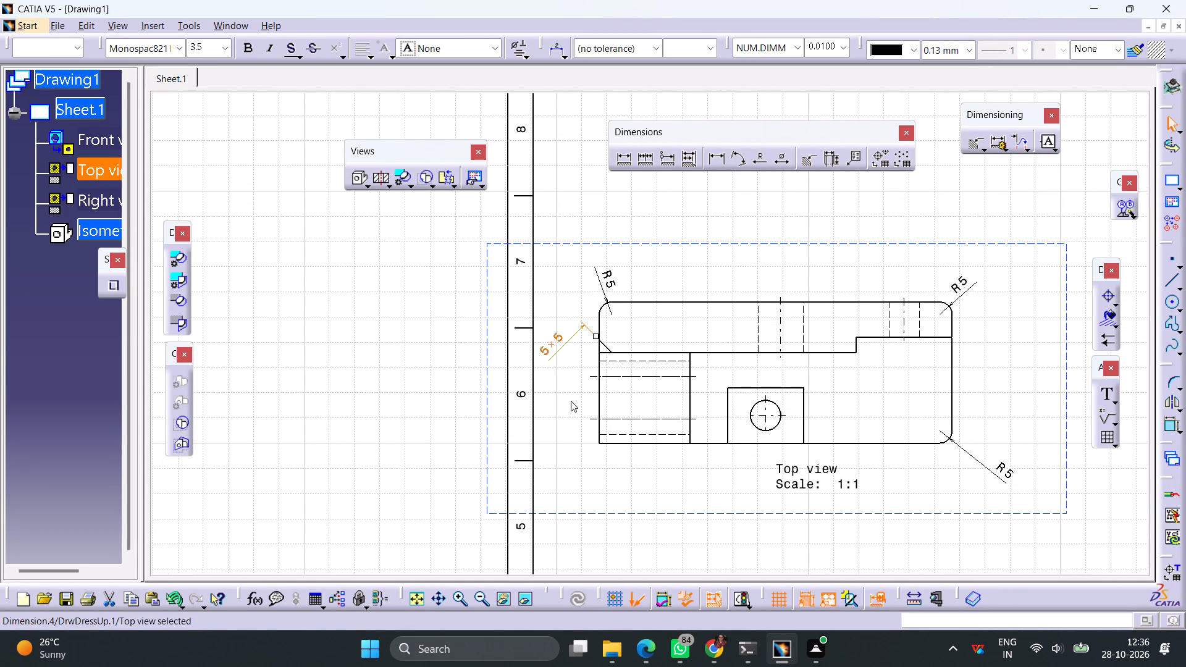
Dimension the top view's overall length above the outline and its overall depth on the right side.
{"action": "middle_click_drag", "start_coordinate": [571, 401], "coordinate": [571, 428], "text": "ctrl"}
{"action": "scroll", "coordinate": [656, 435], "scroll_direction": "up", "scroll_amount": 1}
{"action": "middle_click_drag", "start_coordinate": [656, 435], "coordinate": [502, 332]}
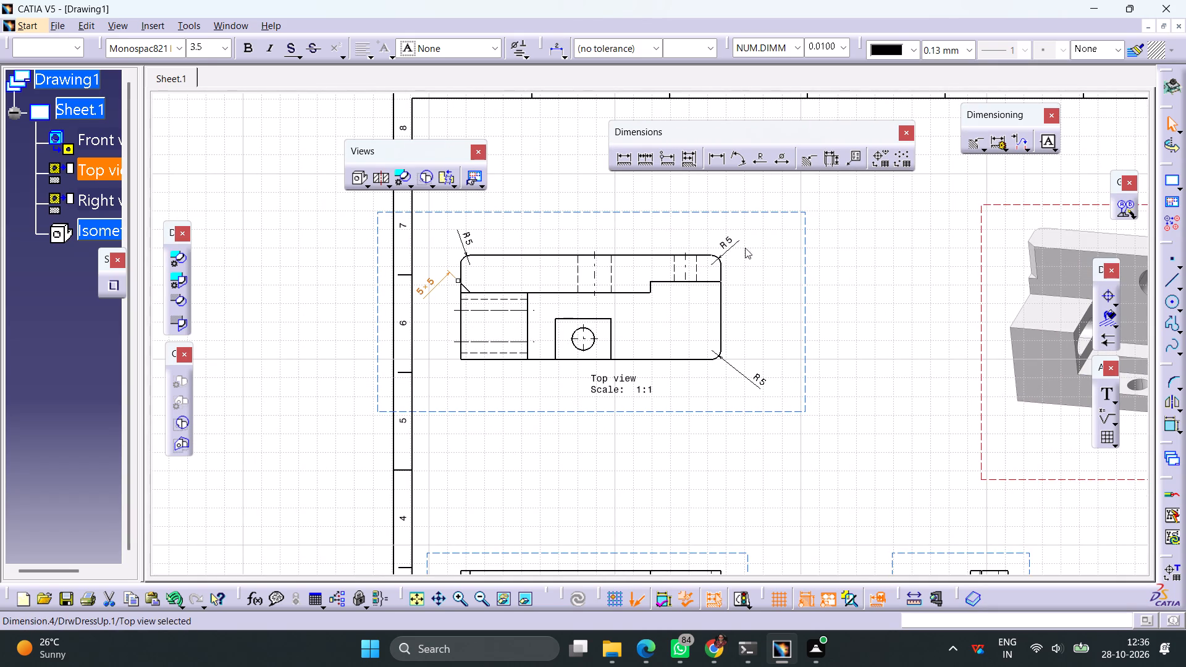
{"action": "left_click", "coordinate": [619, 154]}
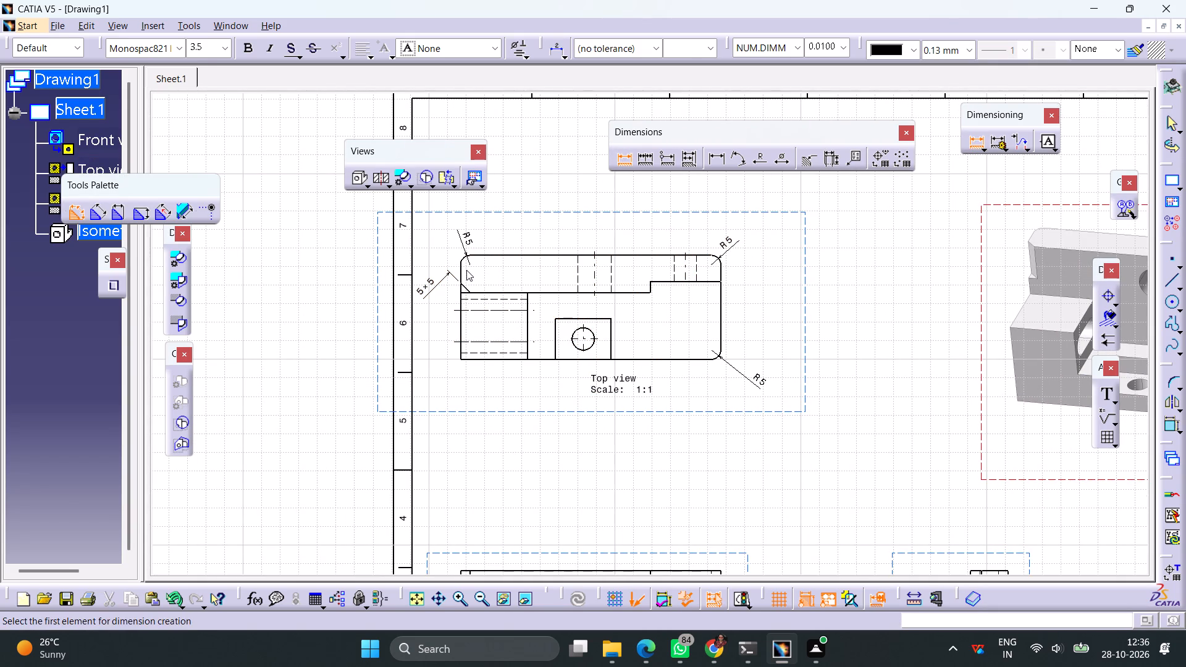
{"action": "left_click", "coordinate": [460, 273]}
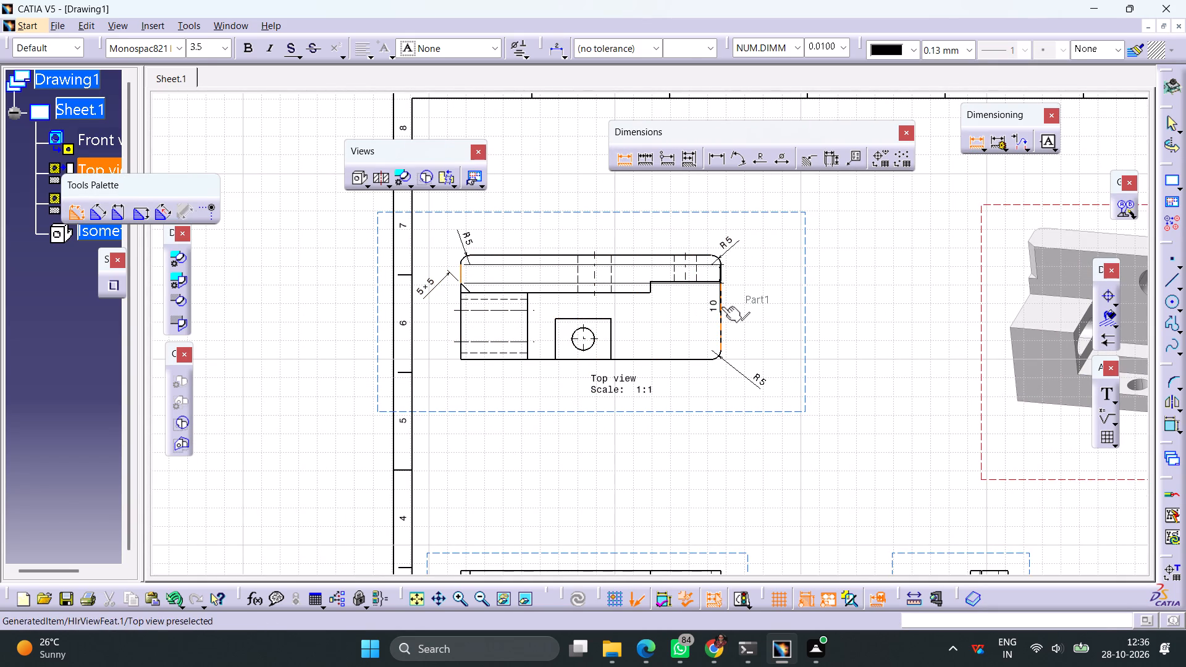
{"action": "left_click", "coordinate": [721, 306]}
{"action": "left_click", "coordinate": [581, 208]}
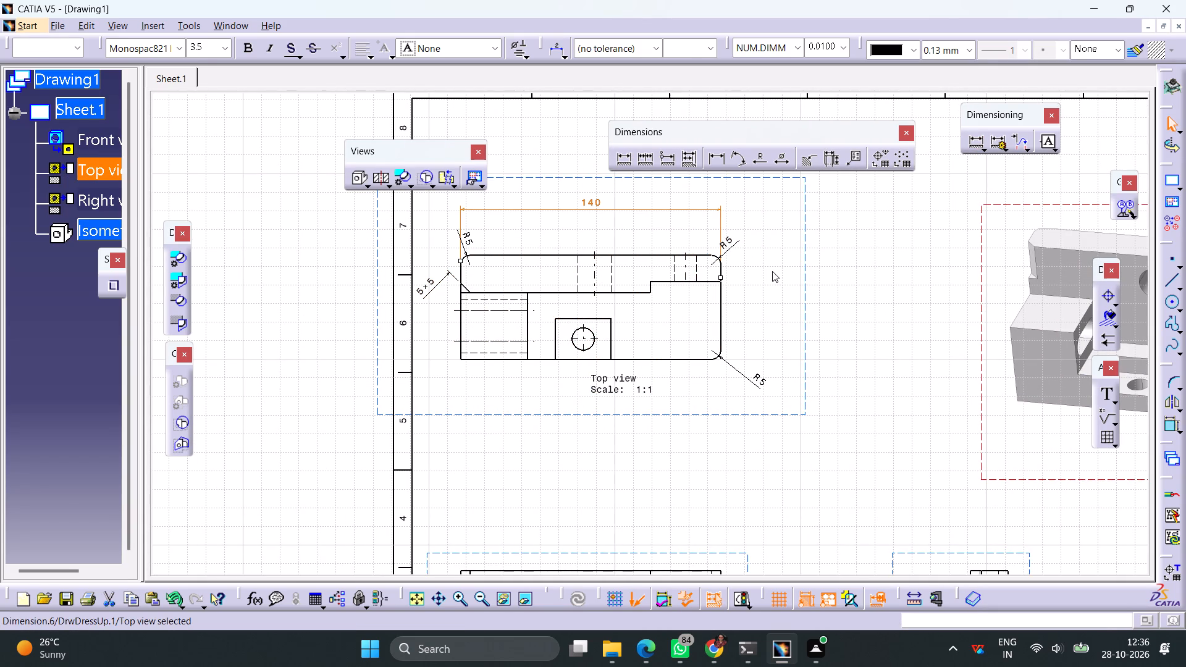
{"action": "left_click", "coordinate": [774, 271]}
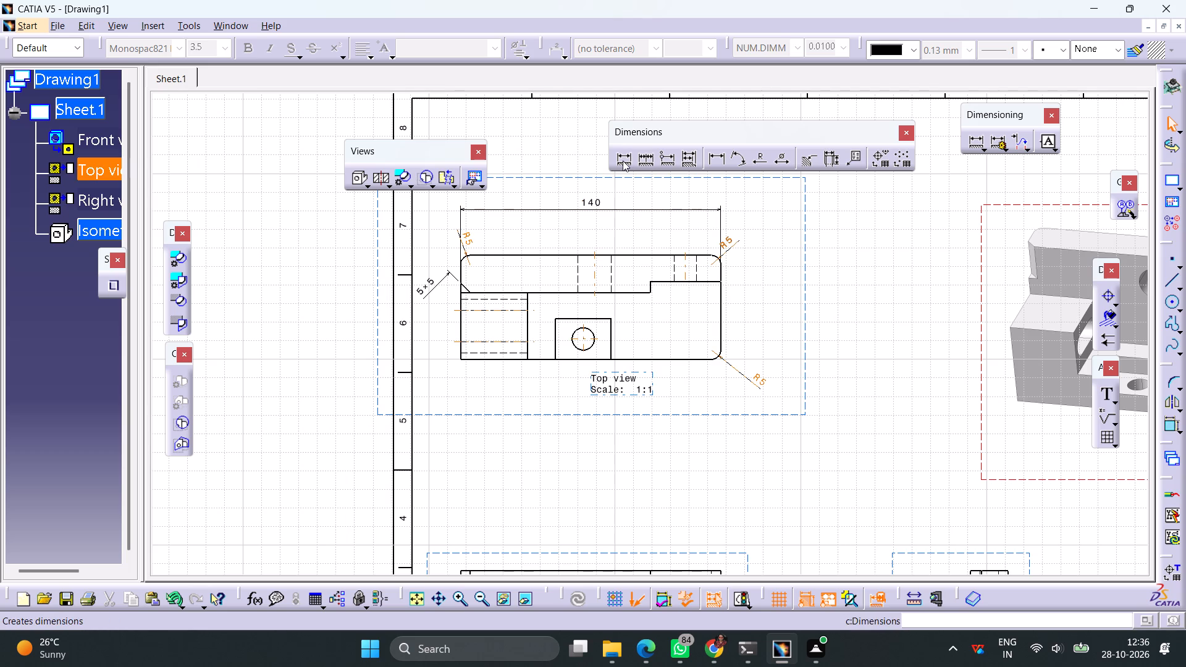
{"action": "left_click", "coordinate": [623, 161]}
{"action": "left_click", "coordinate": [651, 256]}
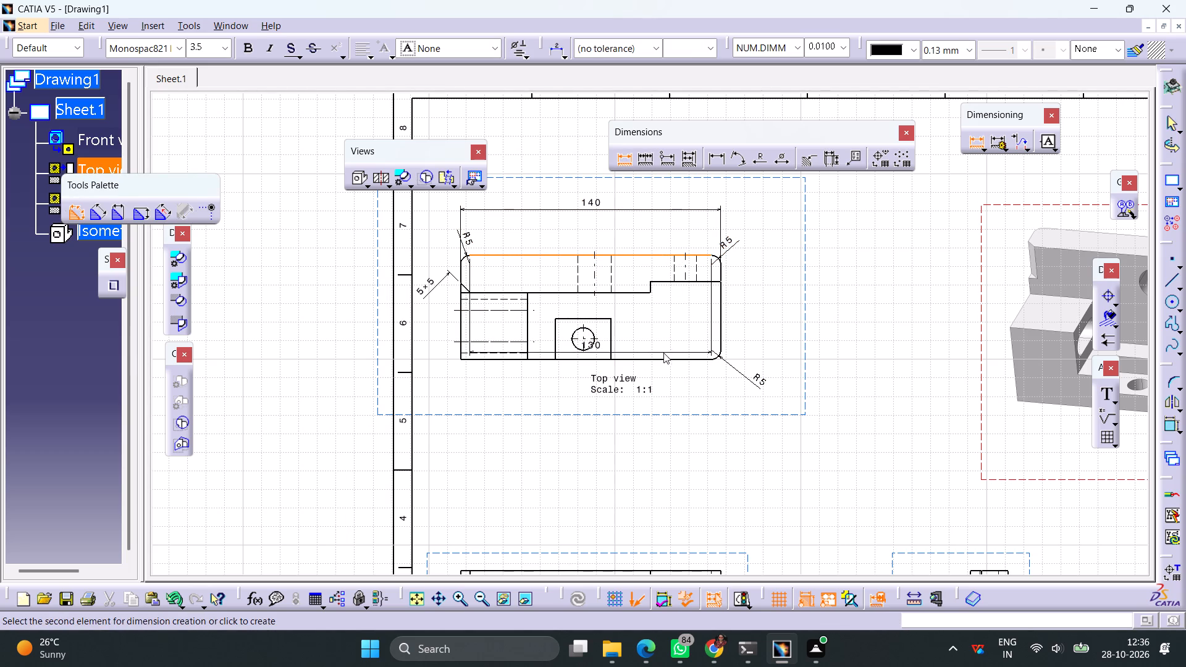
{"action": "left_click", "coordinate": [662, 360]}
{"action": "left_click", "coordinate": [768, 325]}
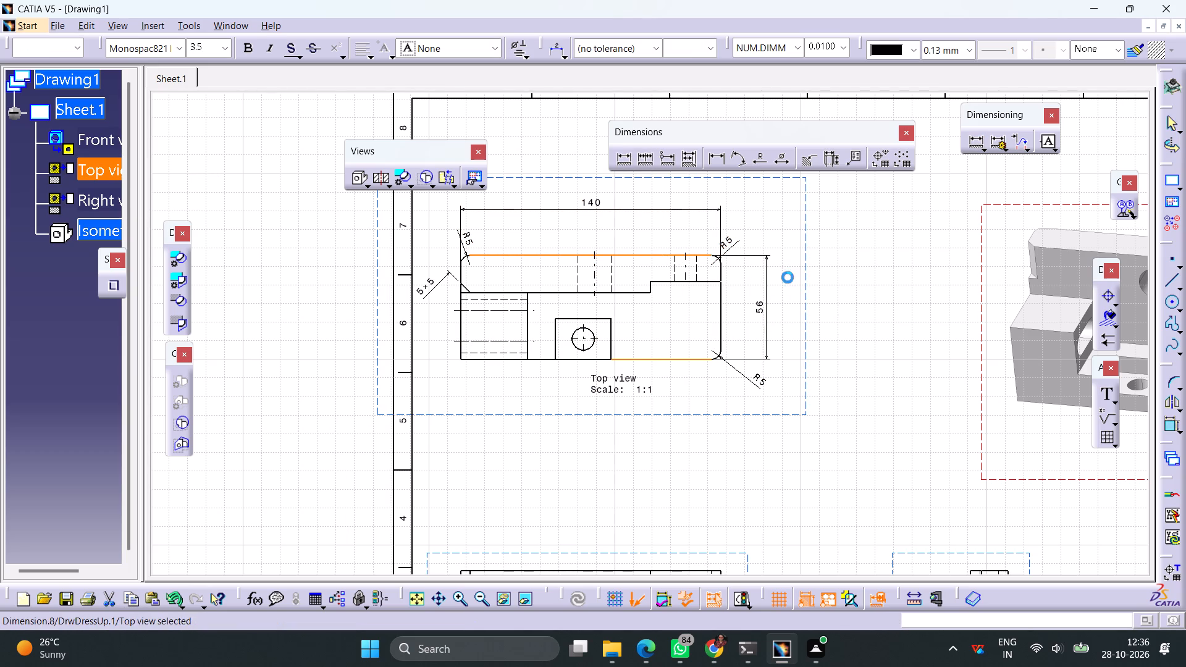
Dimension the diameter of the top view's round hole and the width and depth of the rectangle around it.
{"action": "left_click", "coordinate": [781, 158]}
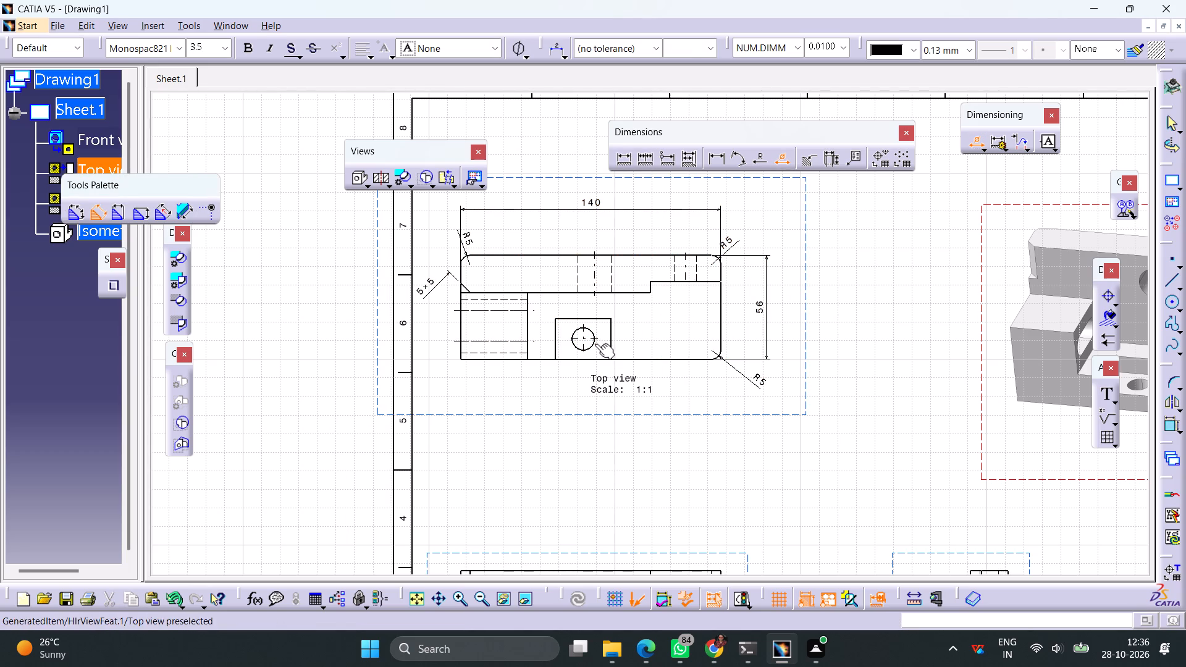
{"action": "left_click", "coordinate": [592, 343]}
{"action": "left_click", "coordinate": [561, 396]}
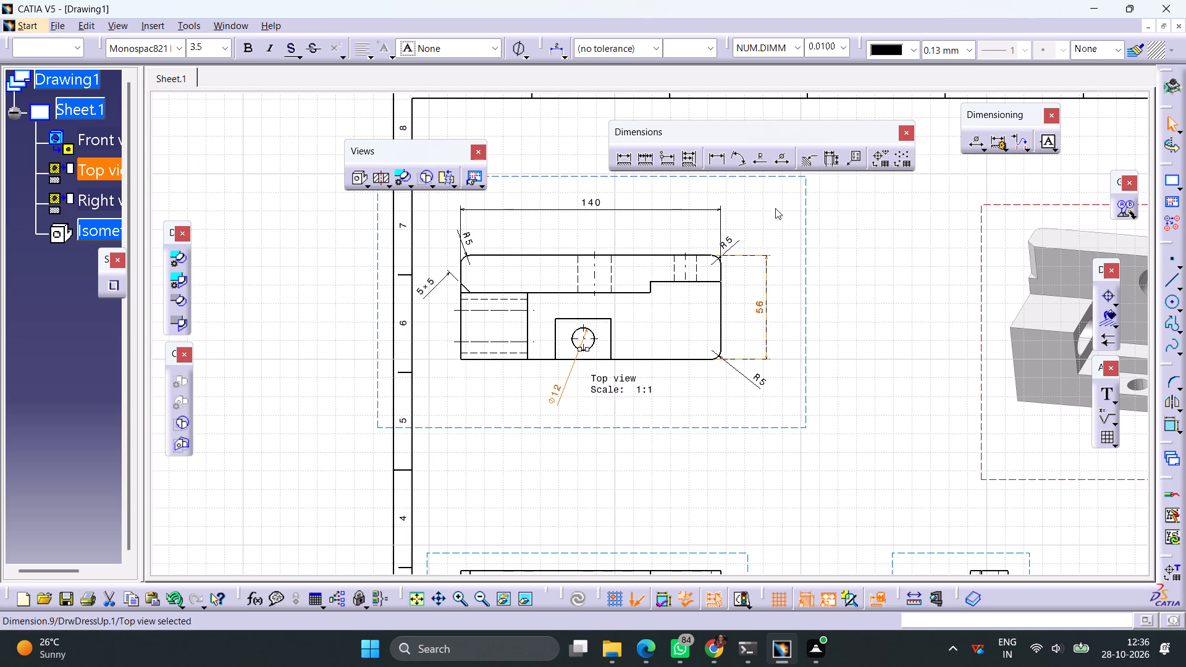
{"action": "left_click", "coordinate": [718, 160]}
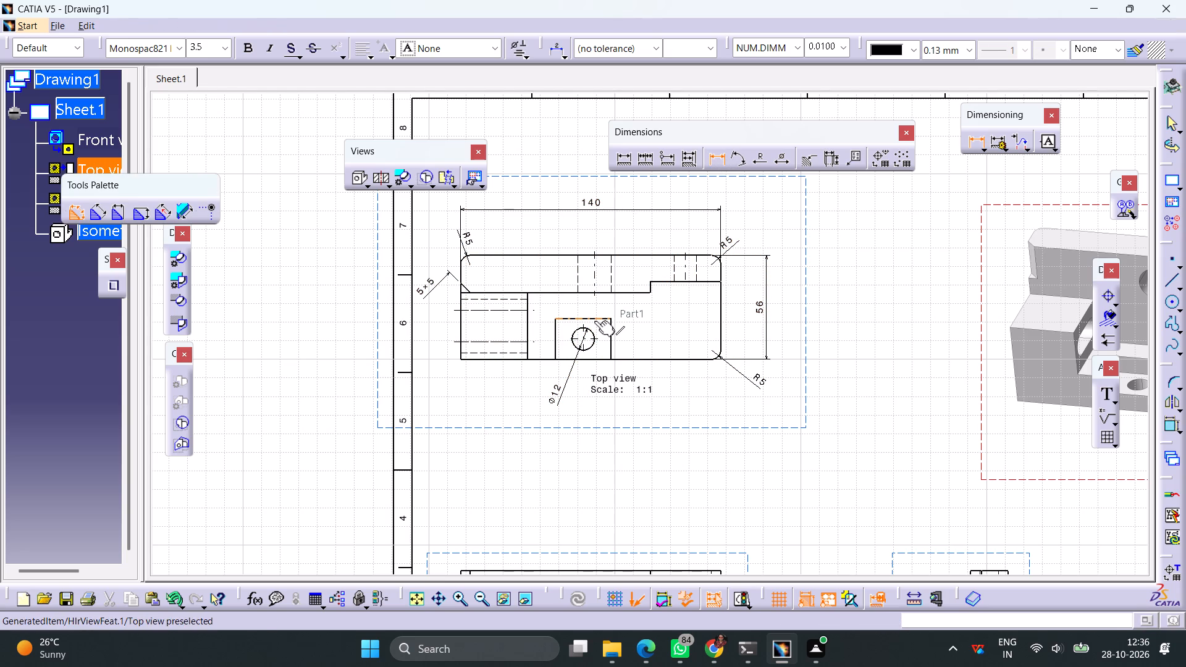
{"action": "left_click", "coordinate": [594, 321]}
{"action": "left_click", "coordinate": [586, 313]}
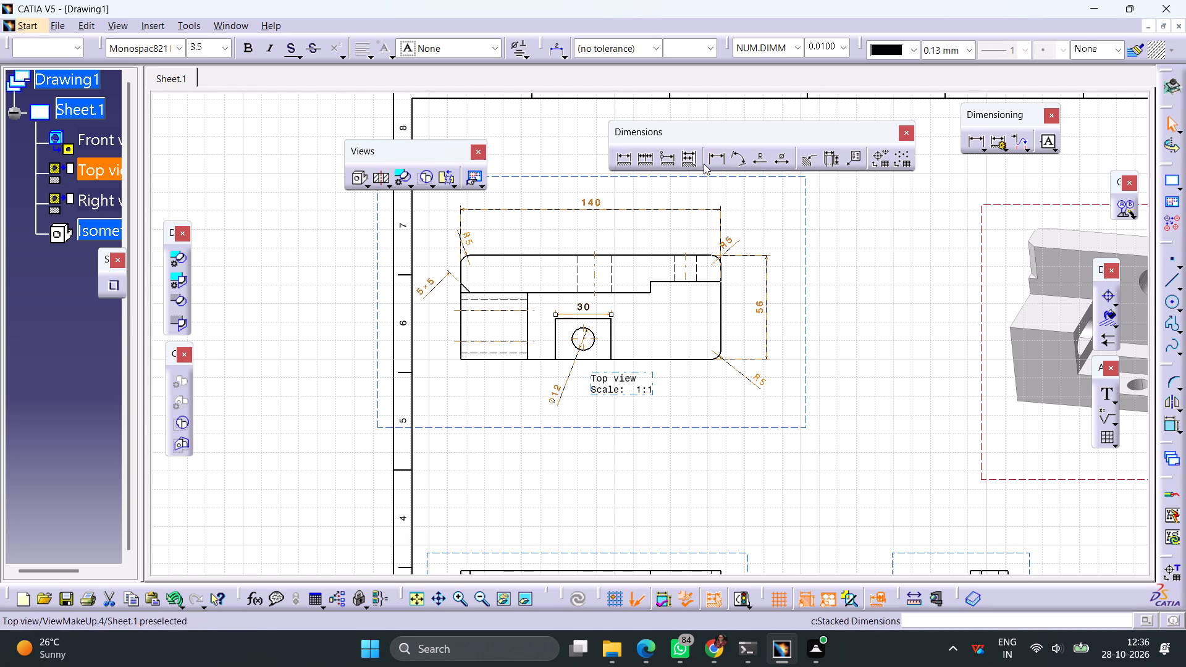
{"action": "left_click", "coordinate": [711, 161]}
{"action": "left_click", "coordinate": [555, 339]}
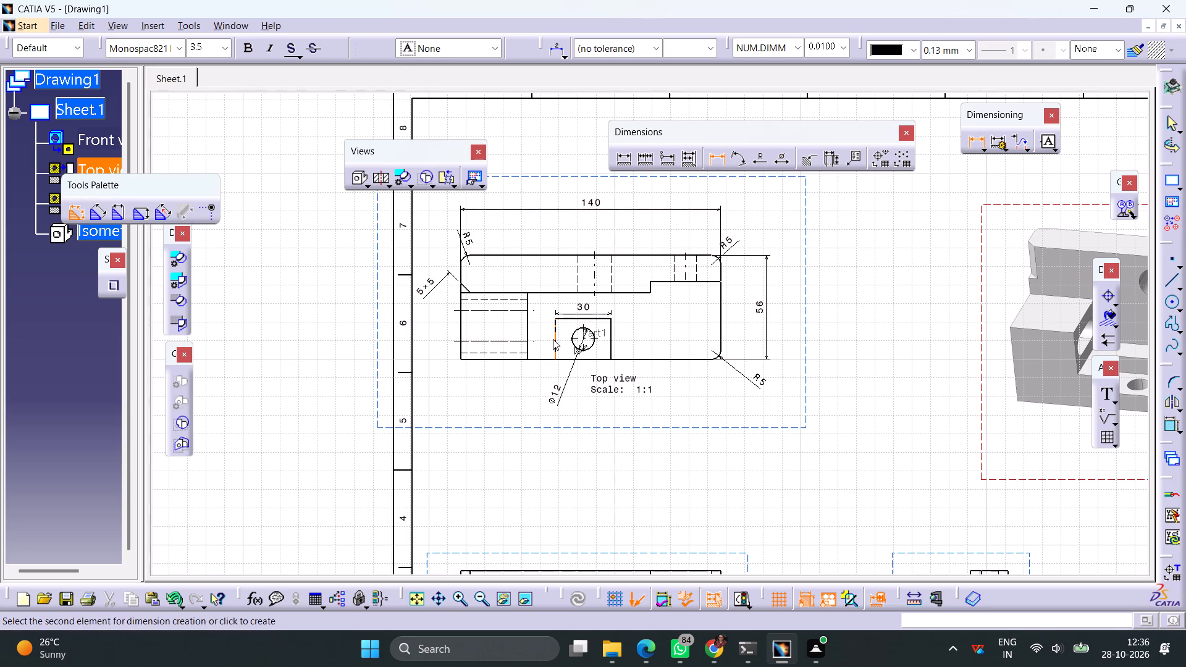
{"action": "left_click", "coordinate": [549, 339]}
Dimension the horizontal distance from the top view's round hole centre to the outline's right edge, placing it below the outline.
{"action": "left_click", "coordinate": [622, 157]}
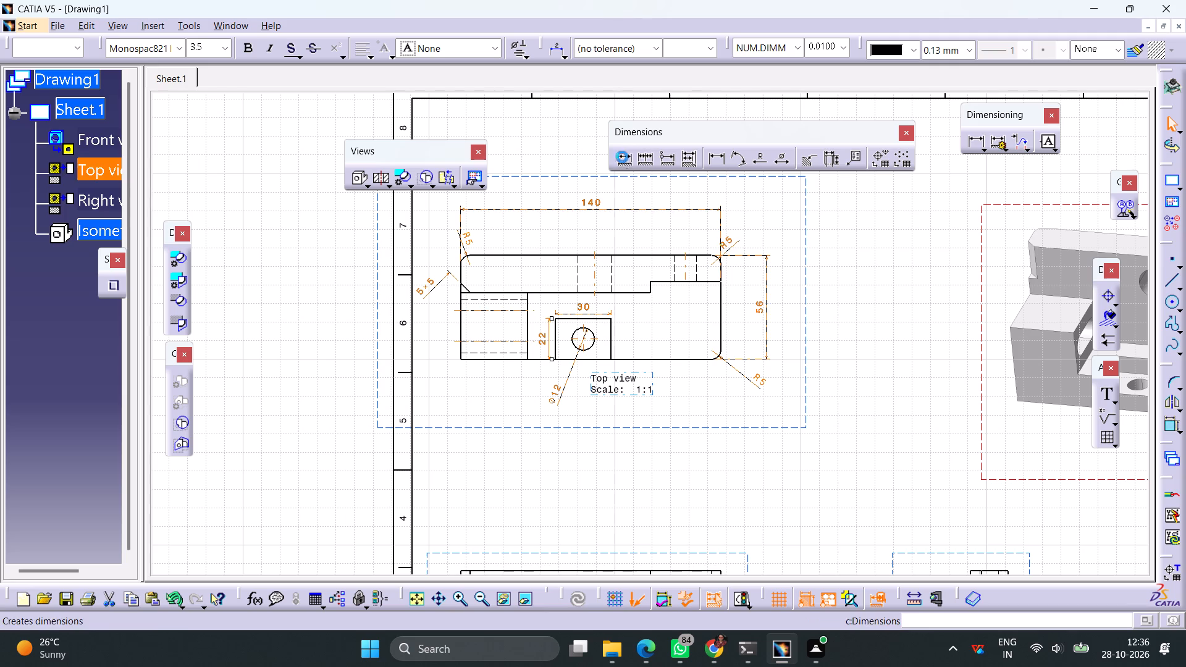
{"action": "left_click", "coordinate": [721, 313]}
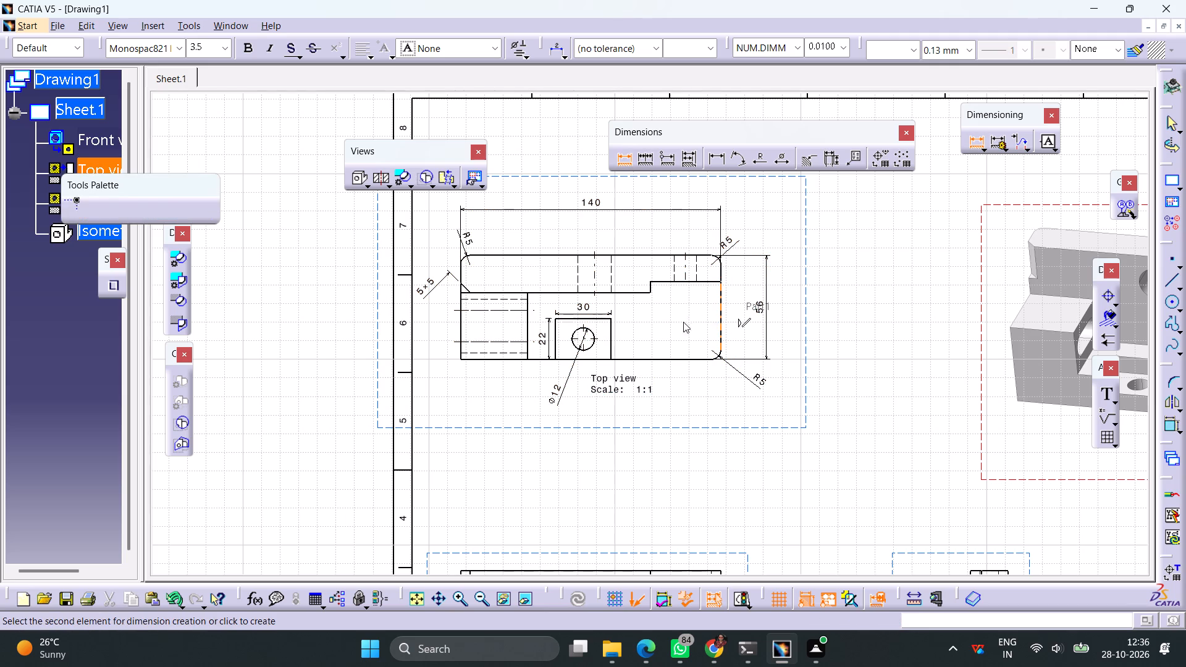
{"action": "middle_click_drag", "start_coordinate": [630, 340], "coordinate": [664, 272], "text": "ctrl"}
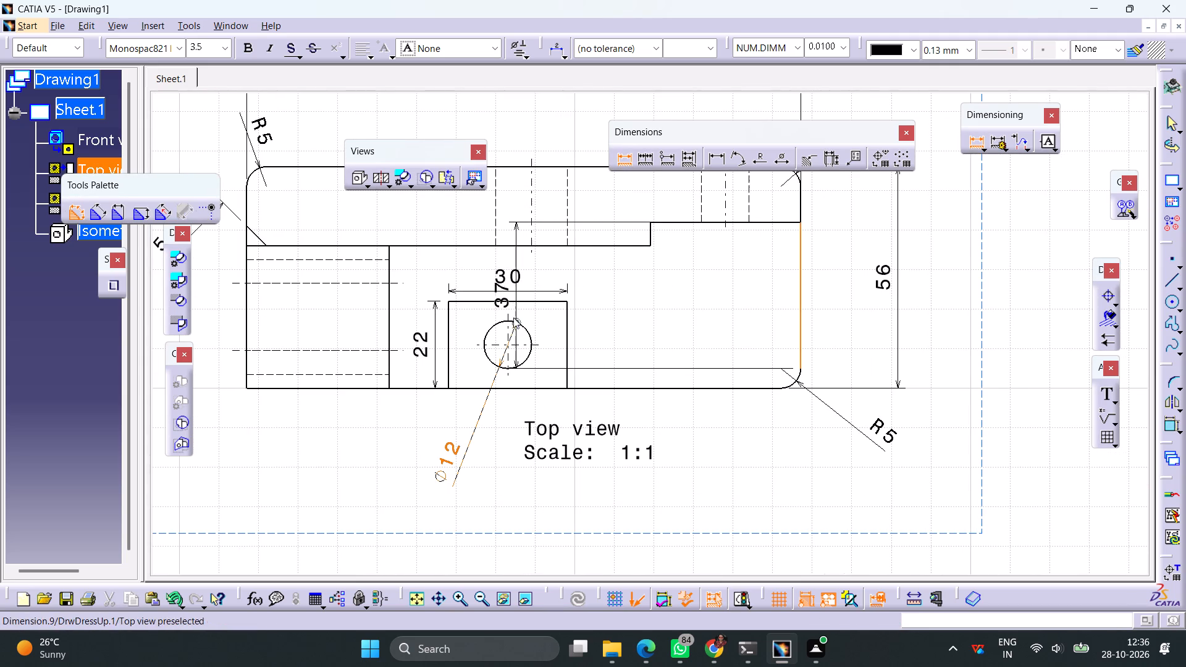
{"action": "left_click", "coordinate": [507, 317]}
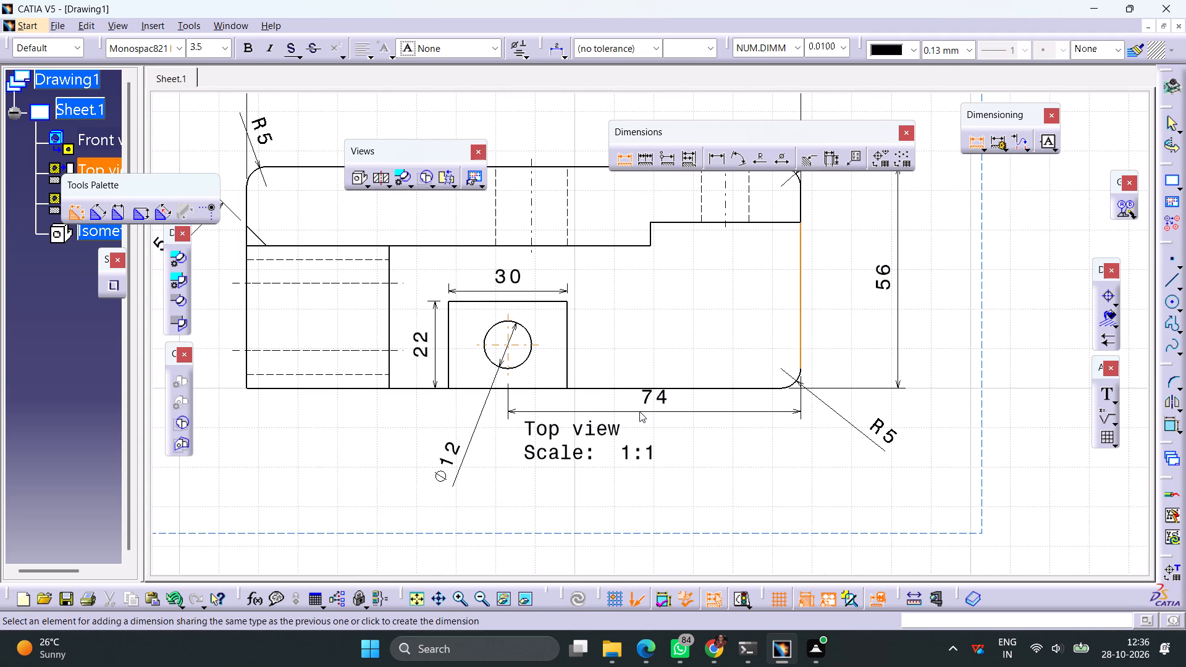
{"action": "left_click", "coordinate": [639, 411]}
{"action": "middle_click_drag", "start_coordinate": [687, 336], "coordinate": [687, 375], "text": "ctrl"}
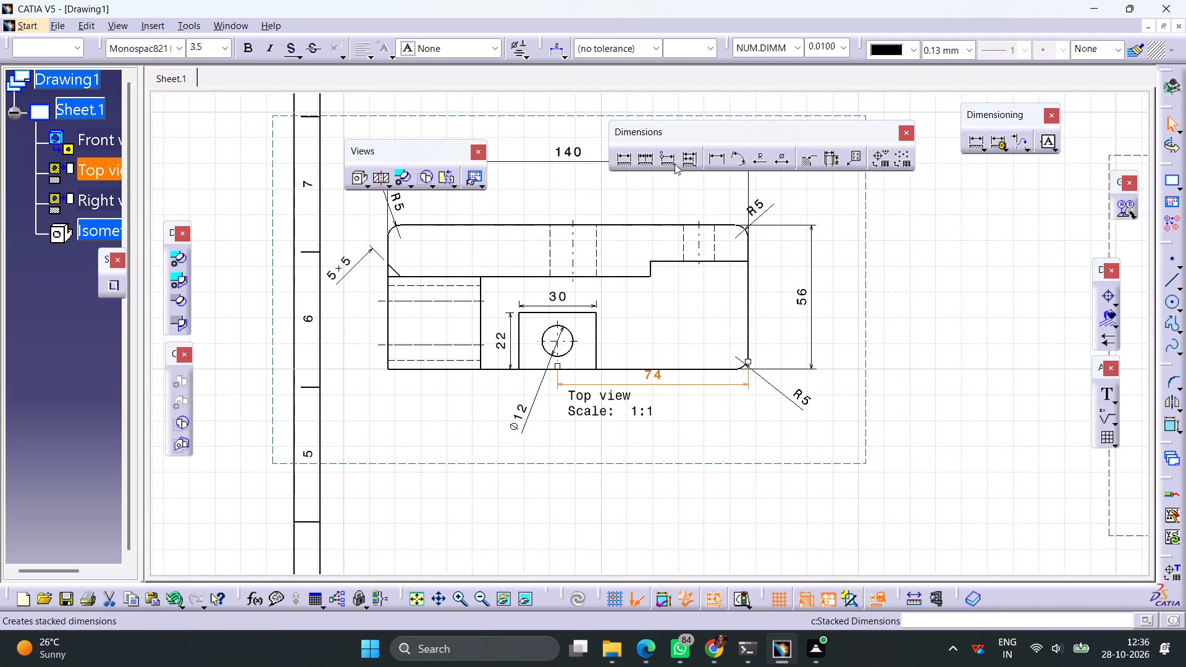
Dimension the length and depth of the step at the right end of the top view.
{"action": "left_click", "coordinate": [623, 157]}
{"action": "left_click", "coordinate": [672, 263]}
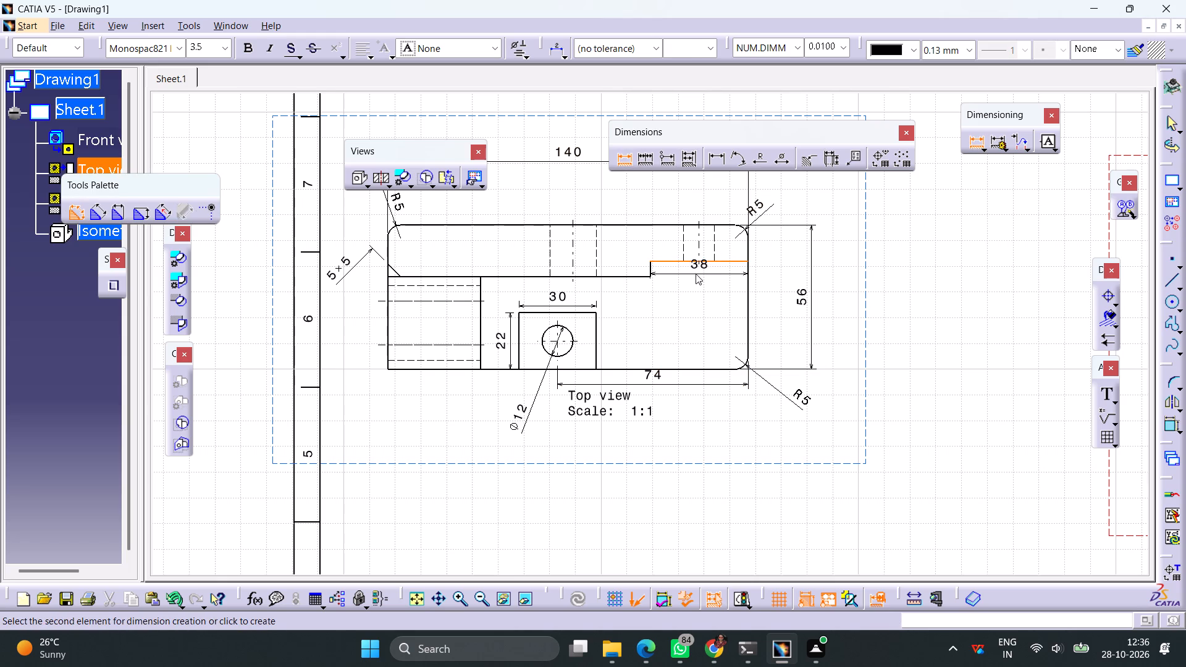
{"action": "left_click", "coordinate": [710, 303]}
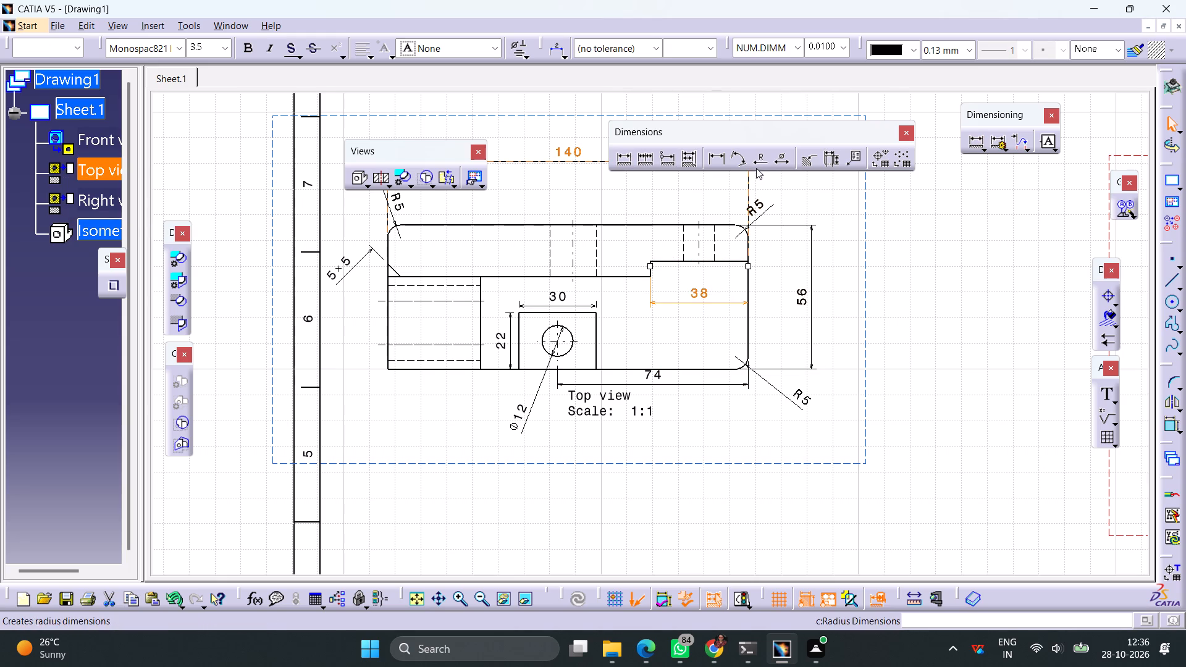
{"action": "left_click", "coordinate": [629, 158]}
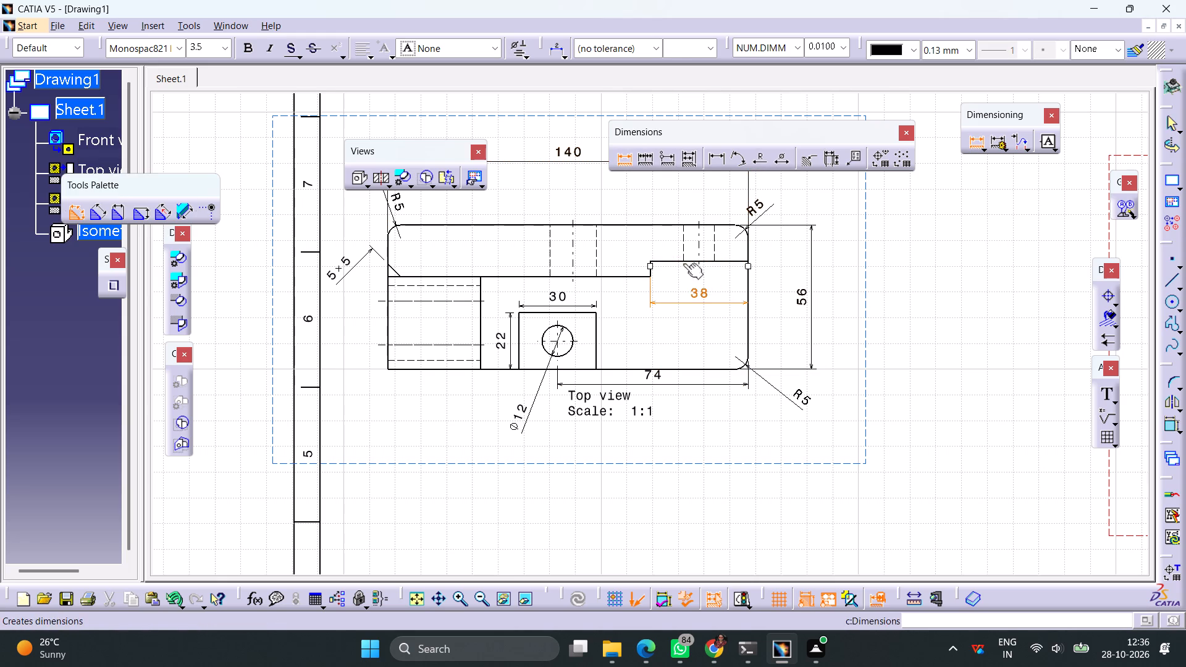
{"action": "left_click", "coordinate": [650, 272]}
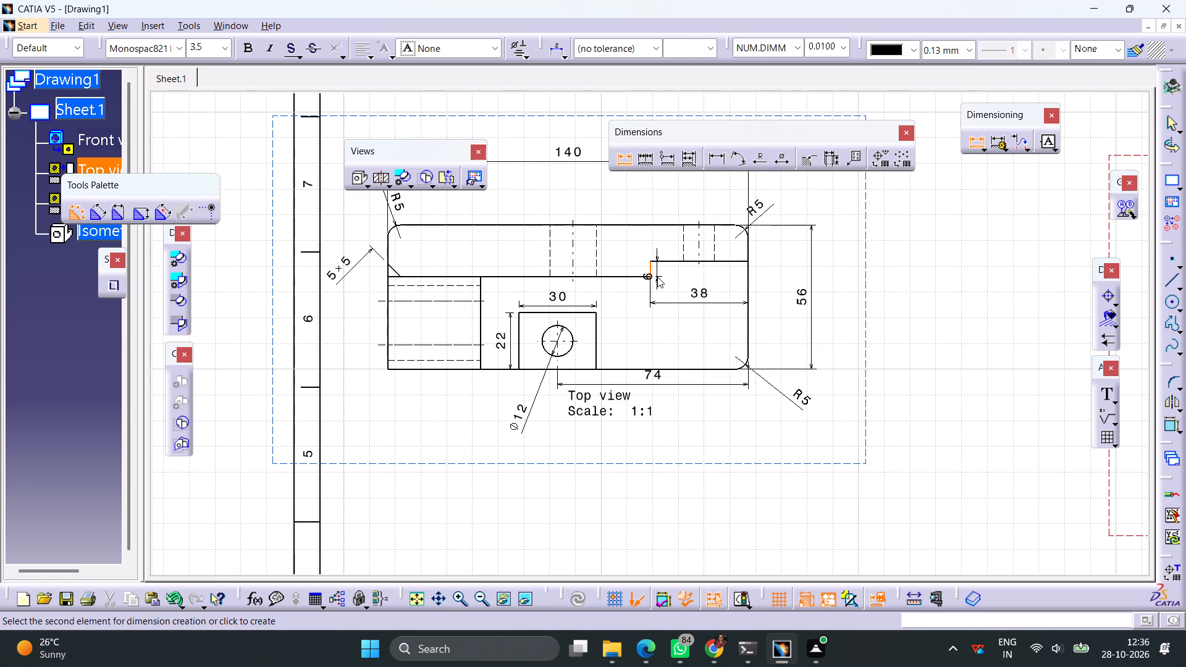
{"action": "left_click", "coordinate": [658, 251]}
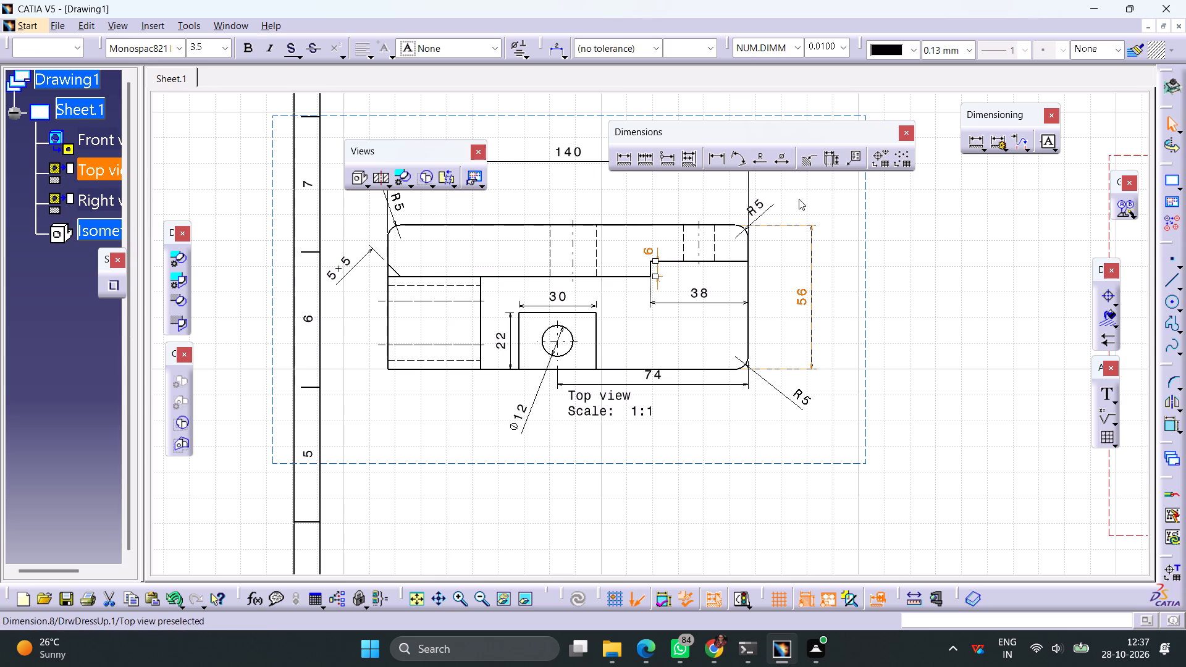
Dimension the width of the front view's right-hand section containing the vertical slot, placing it above the outline.
{"action": "middle_click_drag", "start_coordinate": [828, 272], "coordinate": [814, 363], "text": "ctrl"}
{"action": "middle_click_drag", "start_coordinate": [738, 430], "coordinate": [731, 266]}
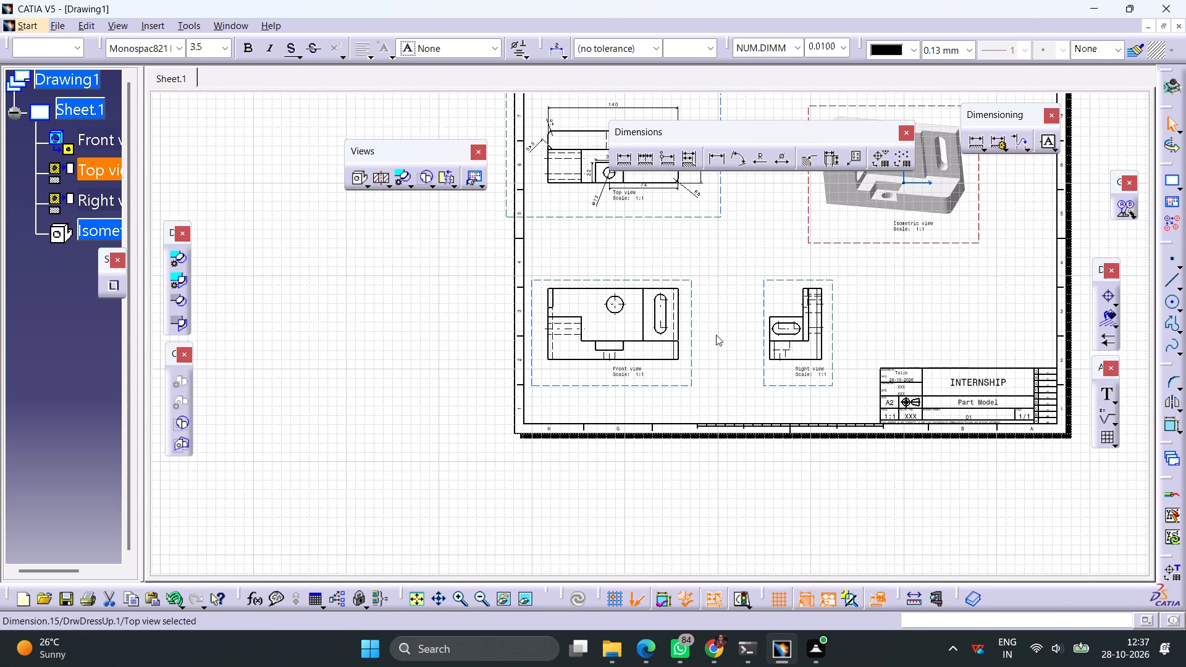
{"action": "middle_click_drag", "start_coordinate": [723, 317], "coordinate": [727, 228], "text": "ctrl"}
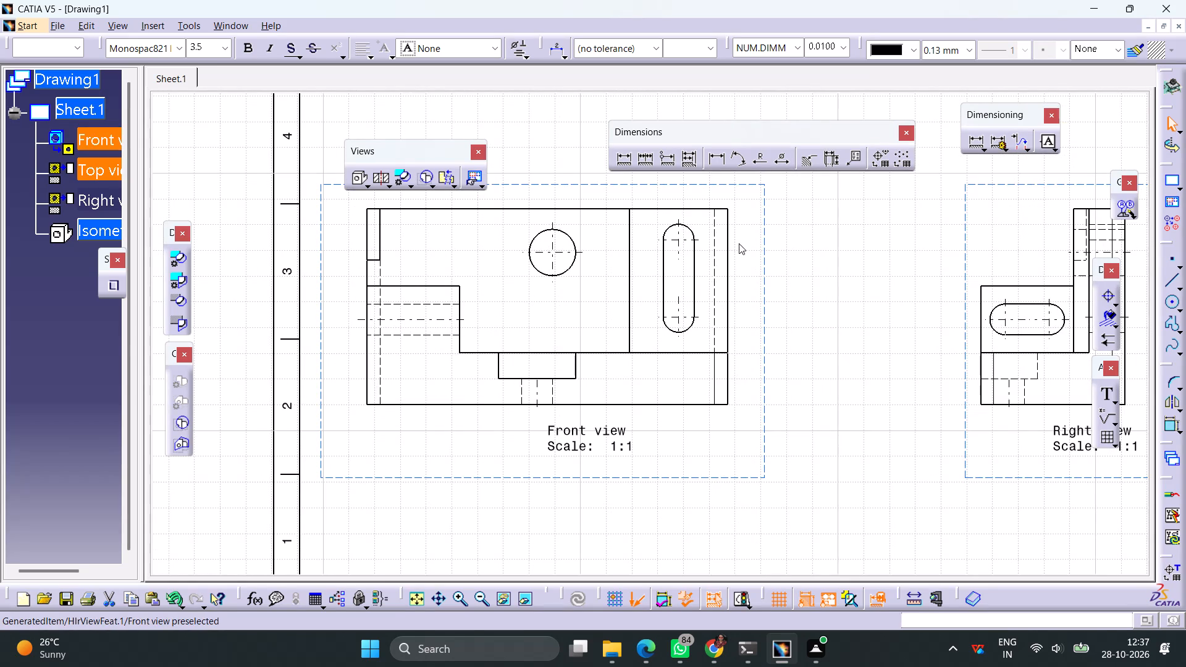
{"action": "left_click", "coordinate": [626, 162]}
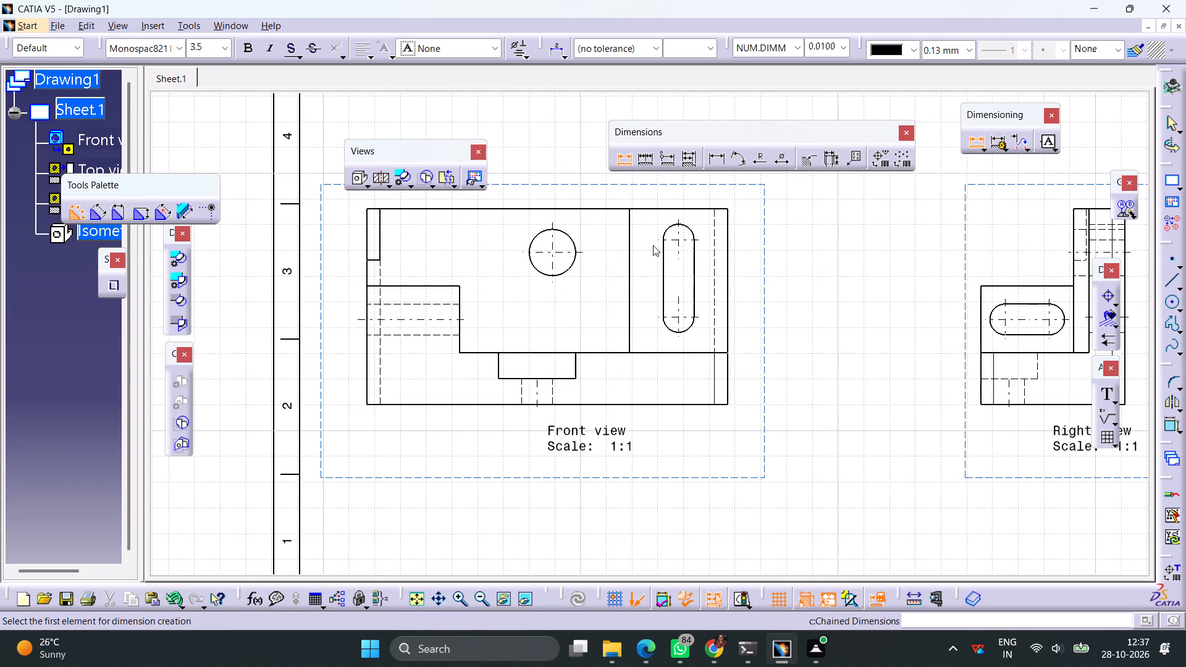
{"action": "left_click", "coordinate": [628, 264]}
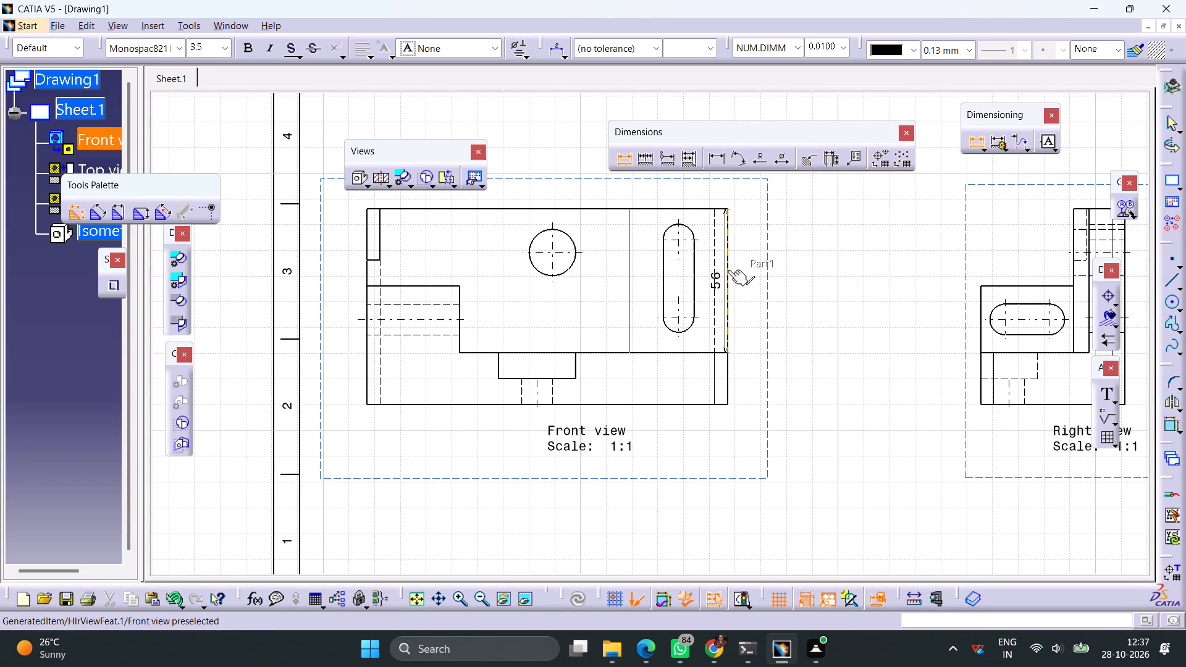
{"action": "left_click", "coordinate": [728, 270]}
{"action": "left_click", "coordinate": [692, 193]}
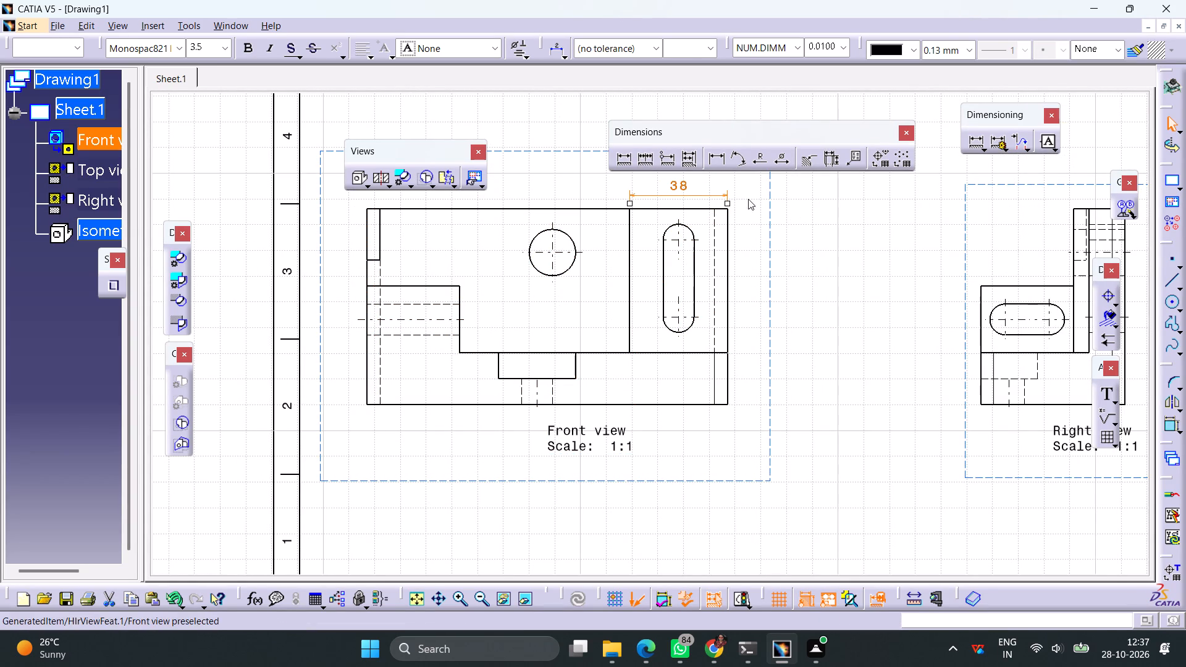
Dimension the front view's vertical slot with its width, straight side length and upper end radius.
{"action": "left_click", "coordinate": [618, 162]}
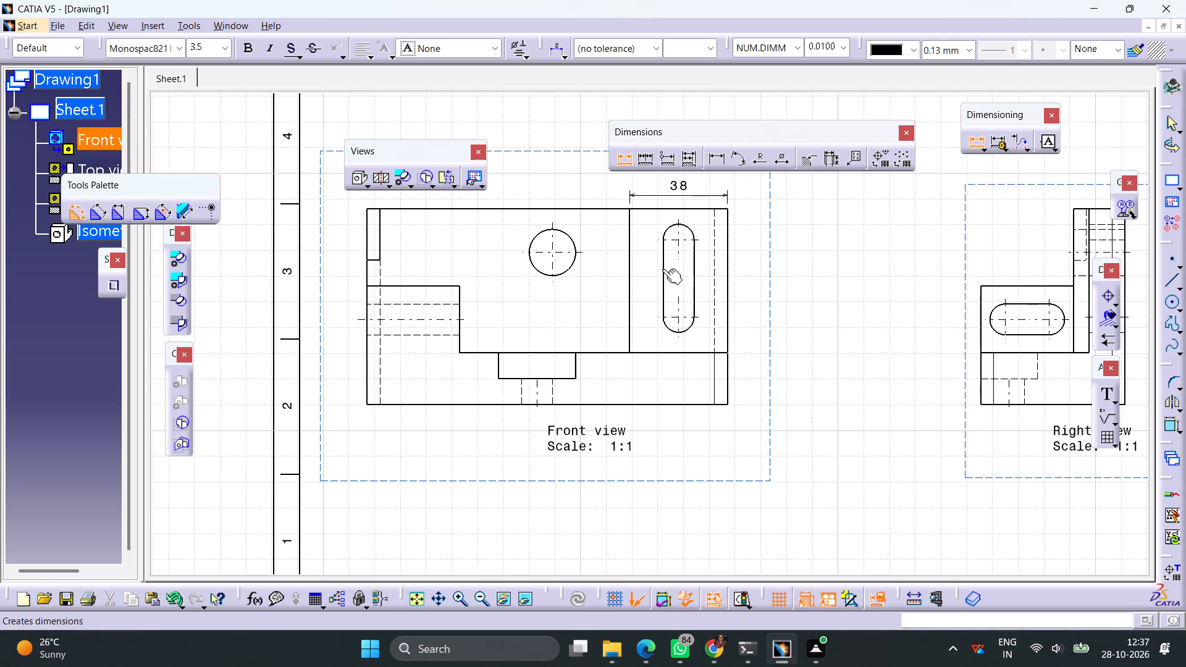
{"action": "left_click", "coordinate": [662, 269]}
{"action": "left_click", "coordinate": [696, 269]}
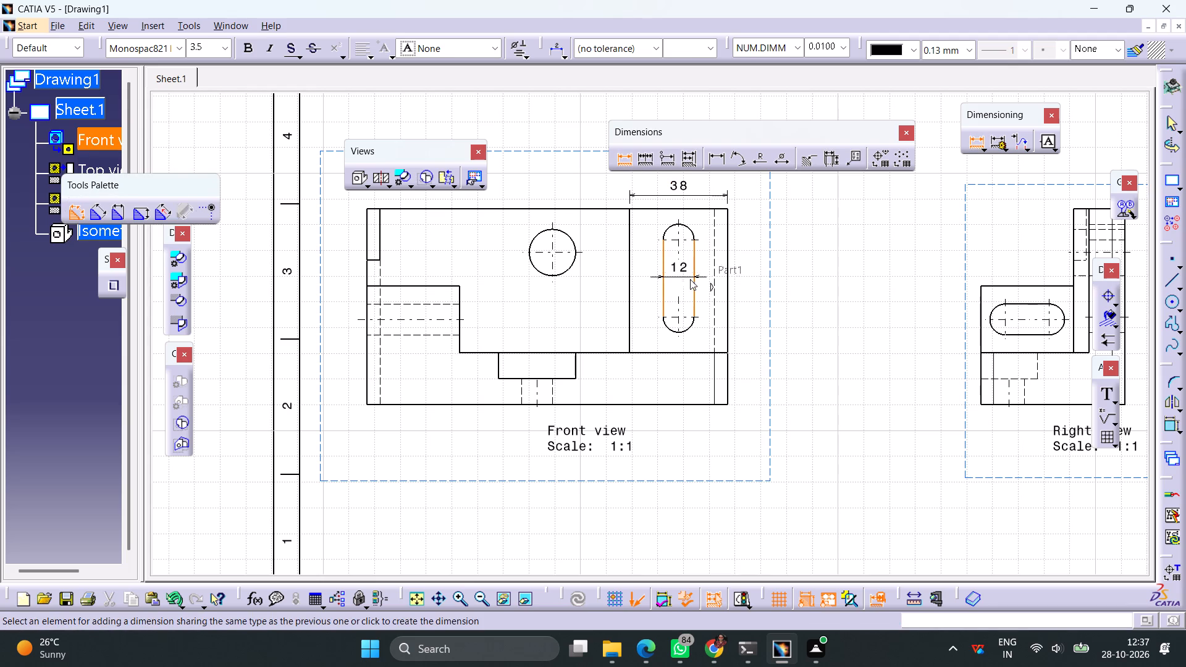
{"action": "left_click", "coordinate": [676, 283]}
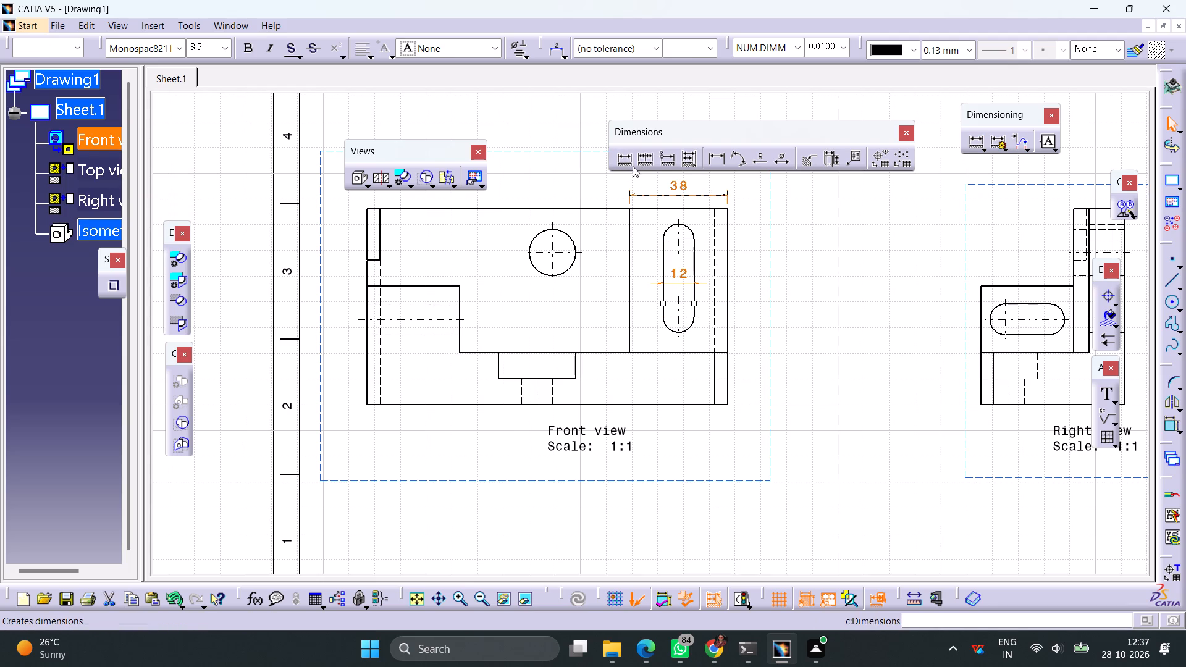
{"action": "left_click", "coordinate": [627, 165]}
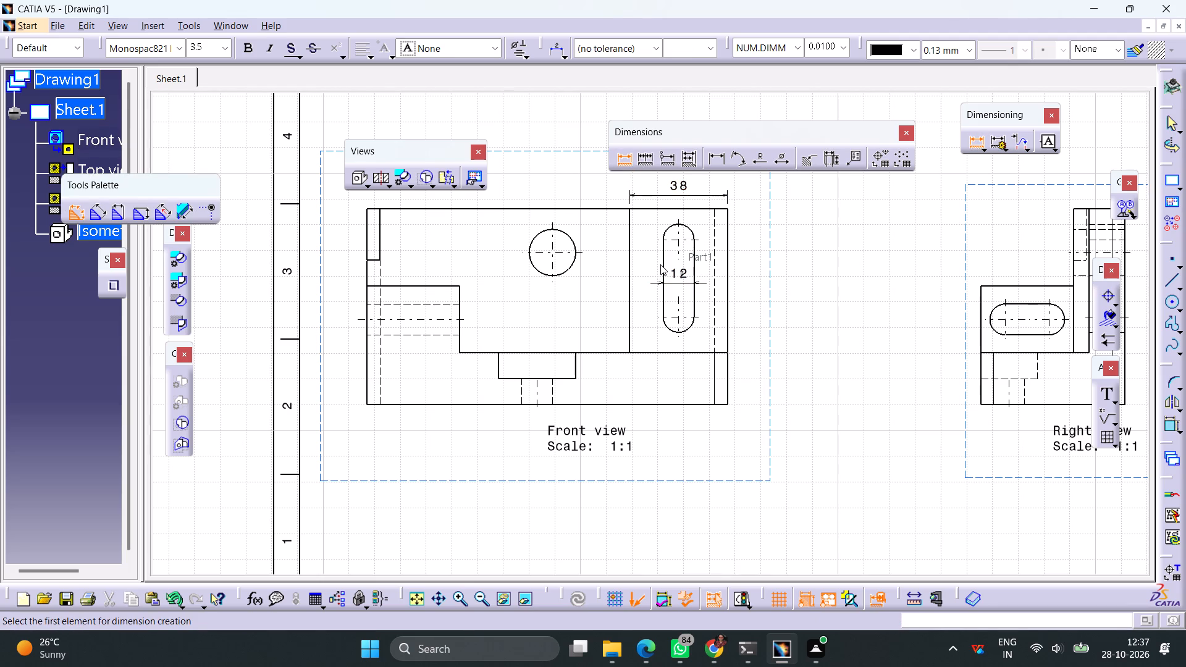
{"action": "left_click", "coordinate": [663, 263]}
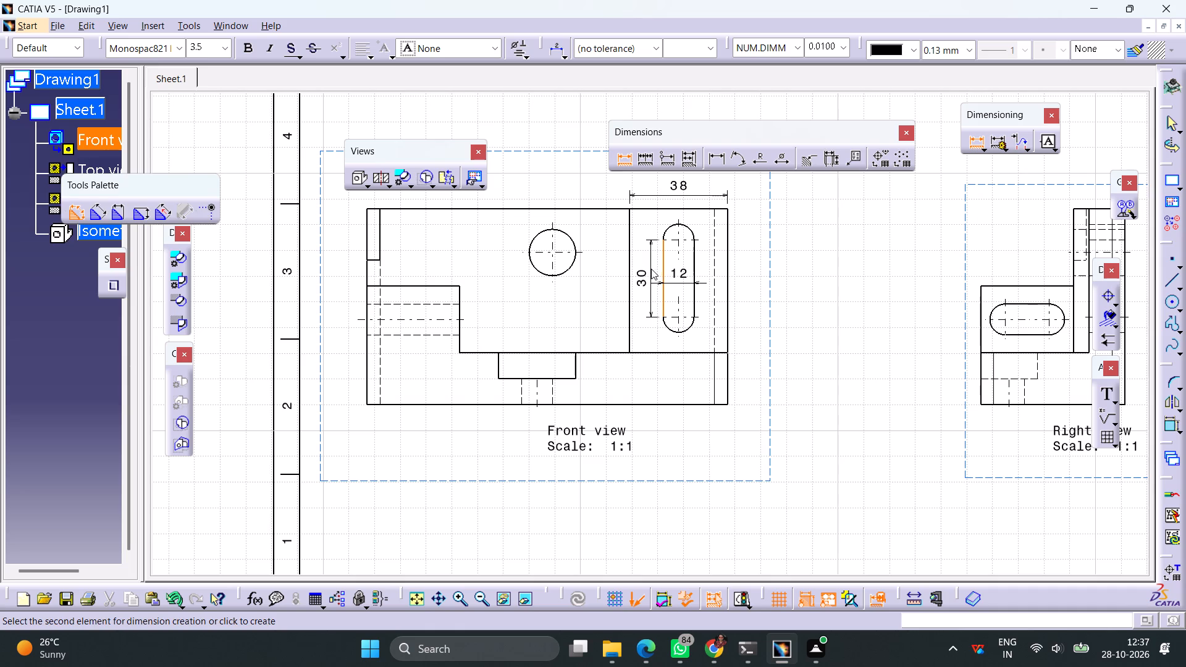
{"action": "left_click", "coordinate": [651, 269]}
{"action": "left_click", "coordinate": [763, 160]}
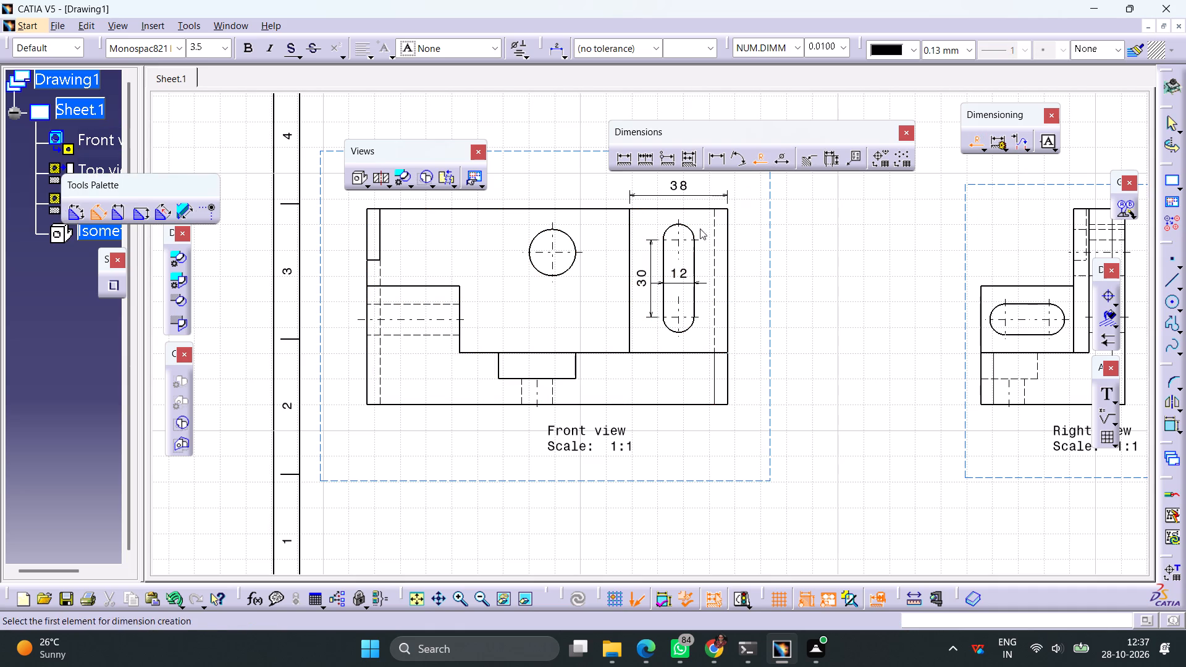
{"action": "left_click", "coordinate": [692, 231]}
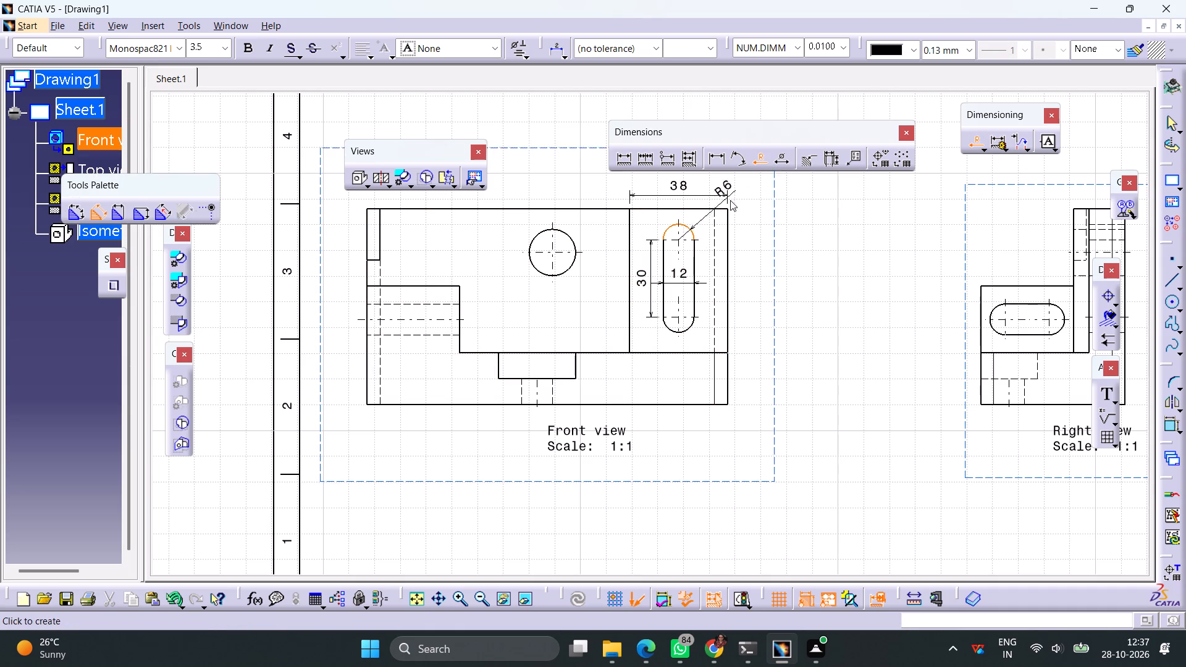
{"action": "left_click", "coordinate": [756, 216]}
Dimension the height of the vertical edge between the round hole and the slot in the front view.
{"action": "left_click", "coordinate": [720, 162]}
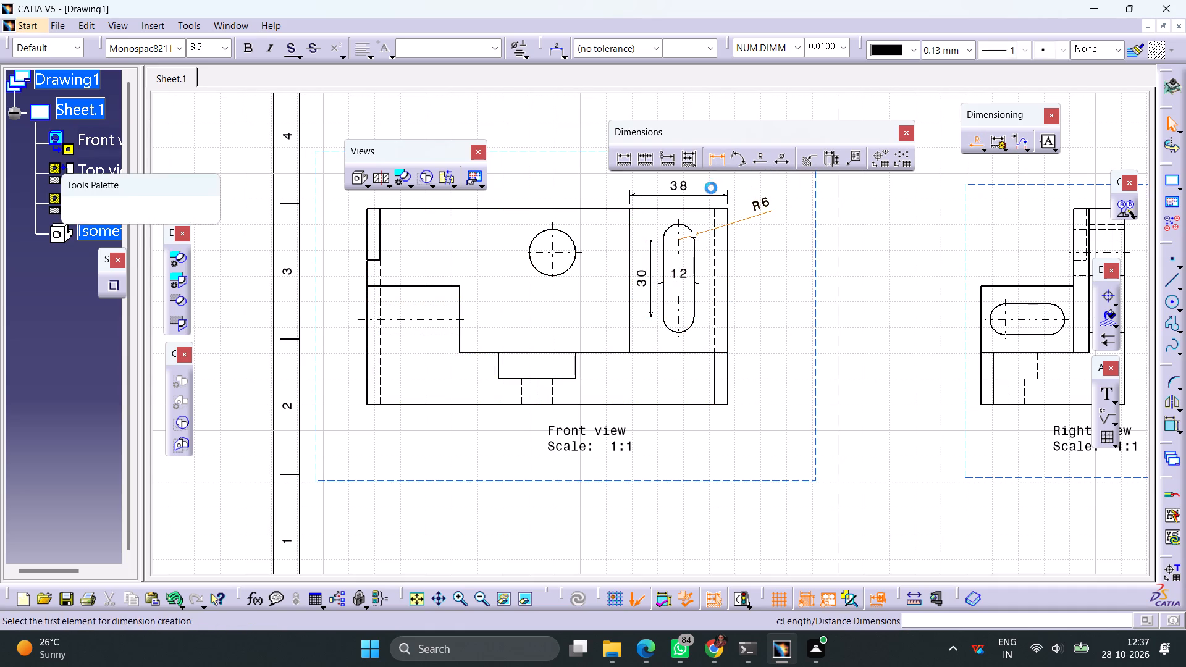
{"action": "left_click", "coordinate": [631, 293]}
{"action": "left_click", "coordinate": [613, 292]}
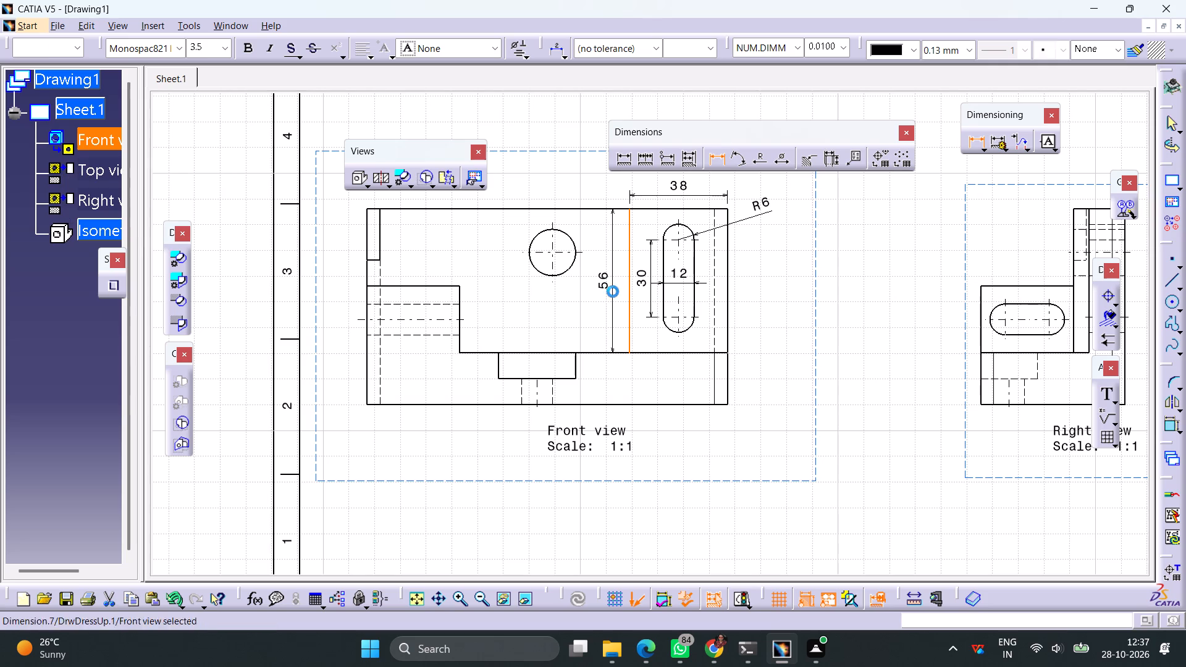
Dimension the front view's round hole diameter and the horizontal distance from its centre to the vertical edge beside the slot.
{"action": "left_click", "coordinate": [778, 163]}
{"action": "left_click", "coordinate": [571, 237]}
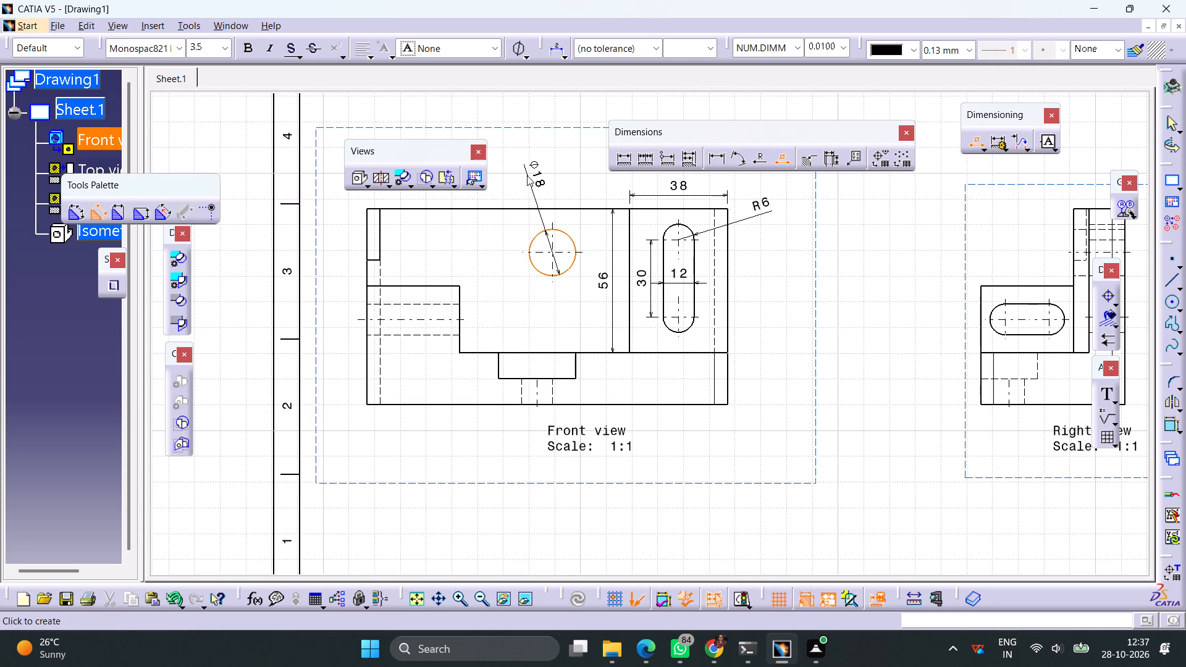
{"action": "left_click", "coordinate": [526, 175]}
{"action": "left_click", "coordinate": [711, 159]}
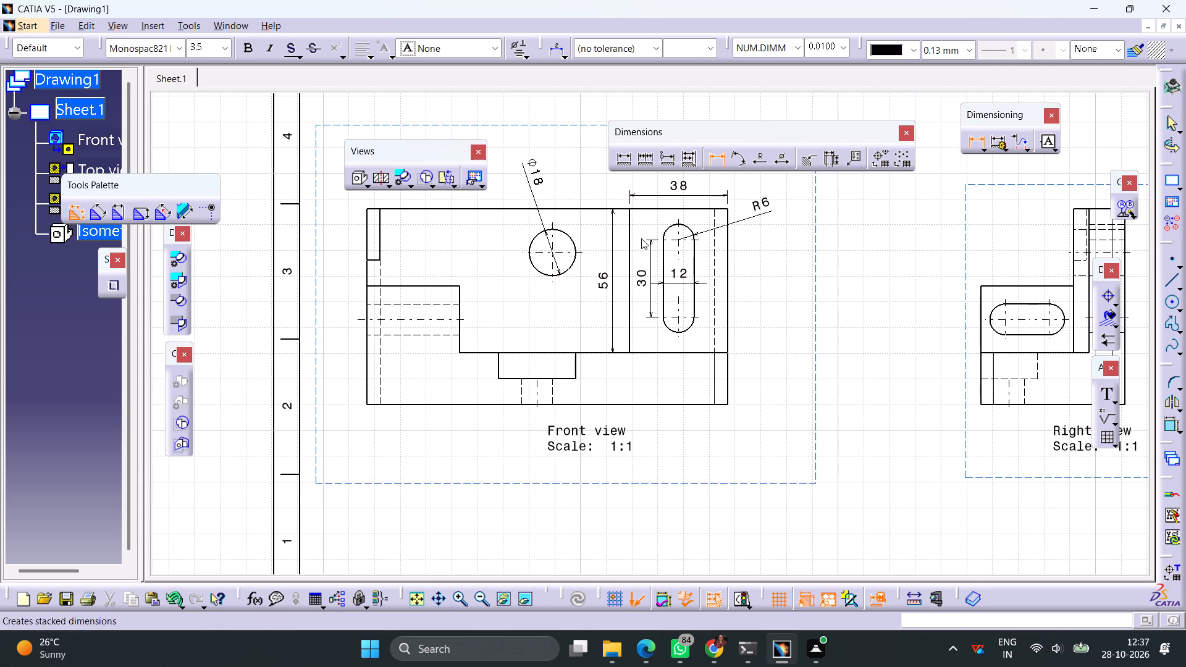
{"action": "left_click", "coordinate": [630, 243]}
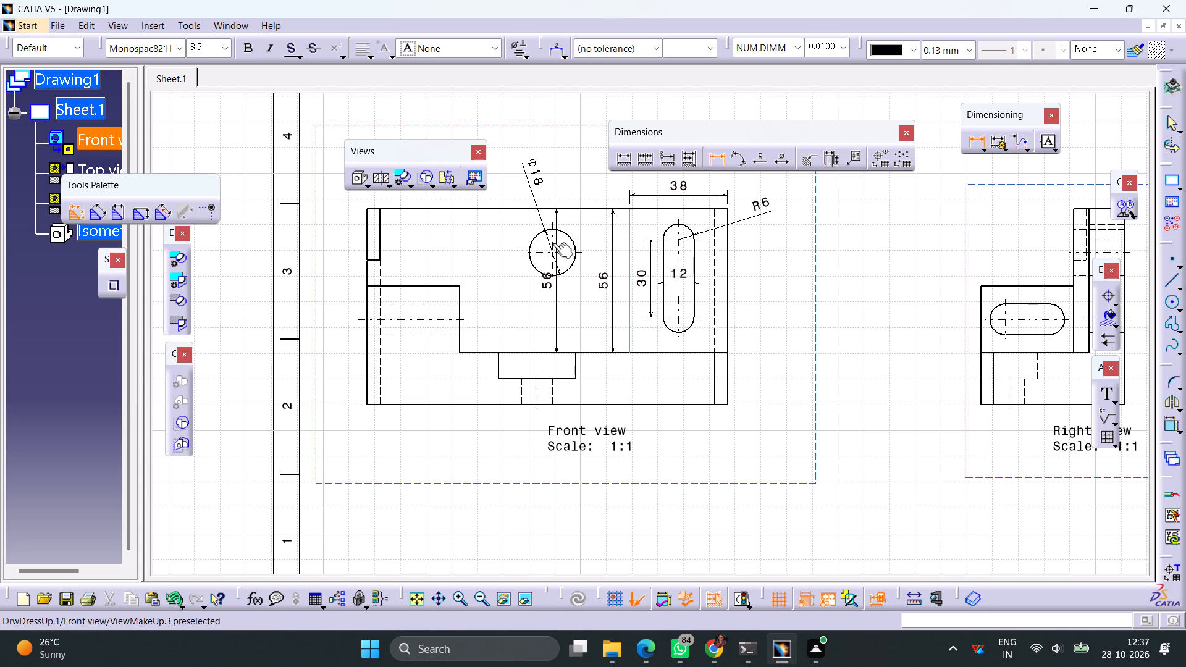
{"action": "left_click", "coordinate": [553, 243]}
{"action": "left_click", "coordinate": [586, 190]}
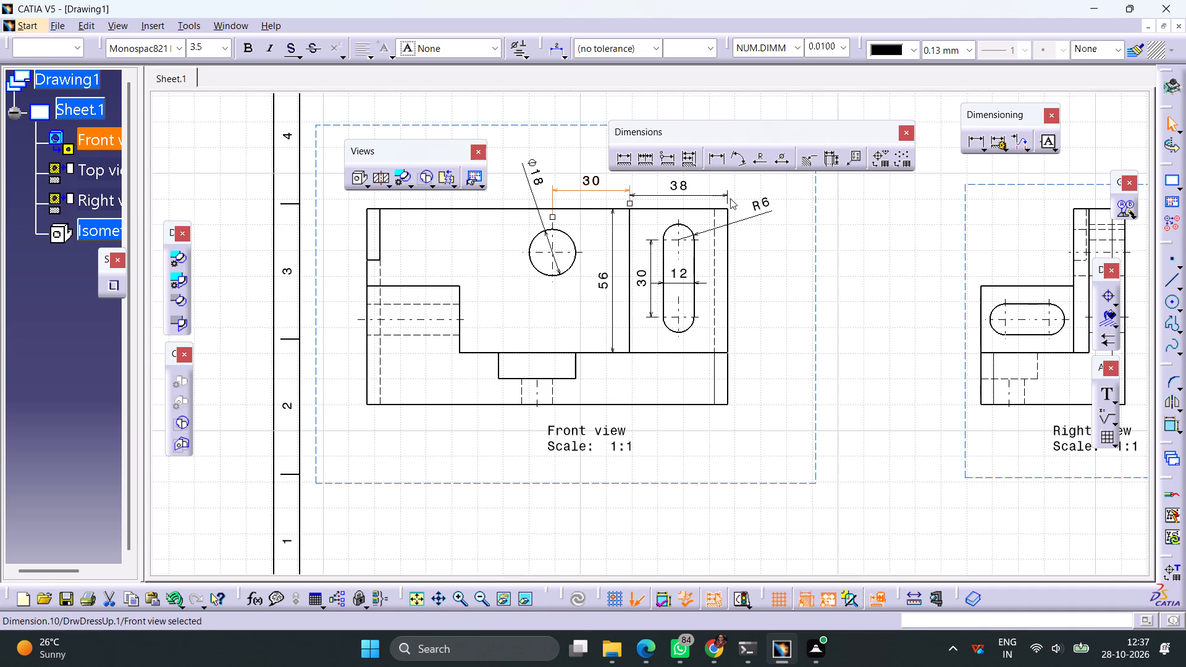
Dimension the width and depth of the small rectangular recess in the front view's base, moving the view label down to make room.
{"action": "left_click", "coordinate": [711, 162]}
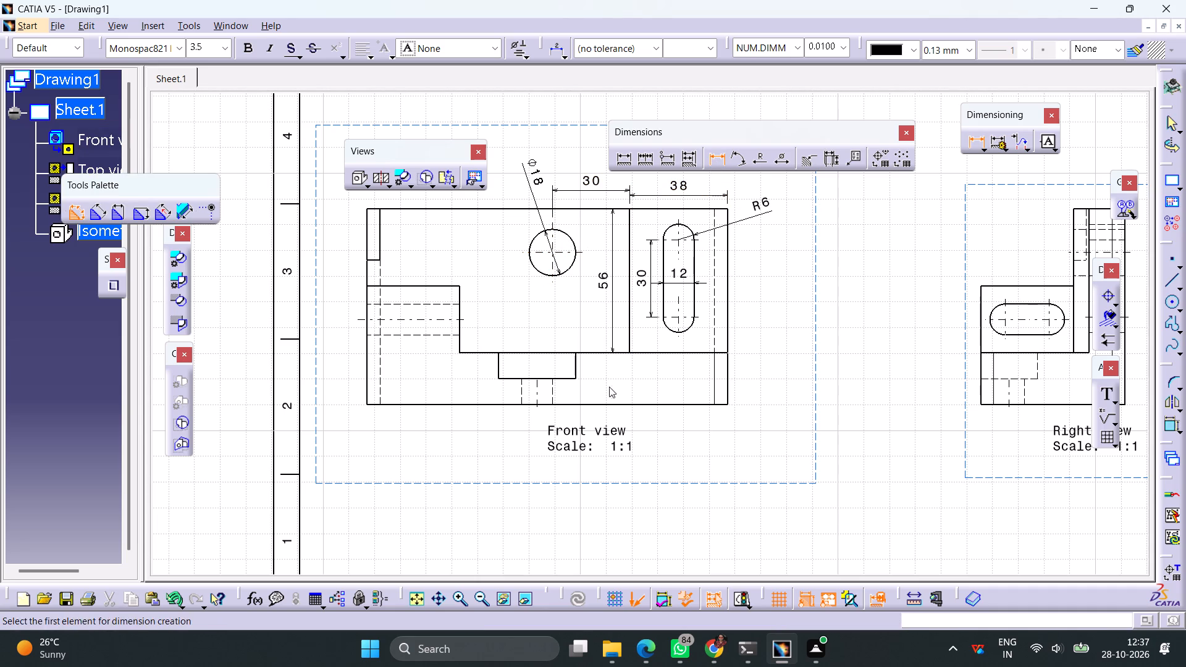
{"action": "left_click", "coordinate": [566, 377]}
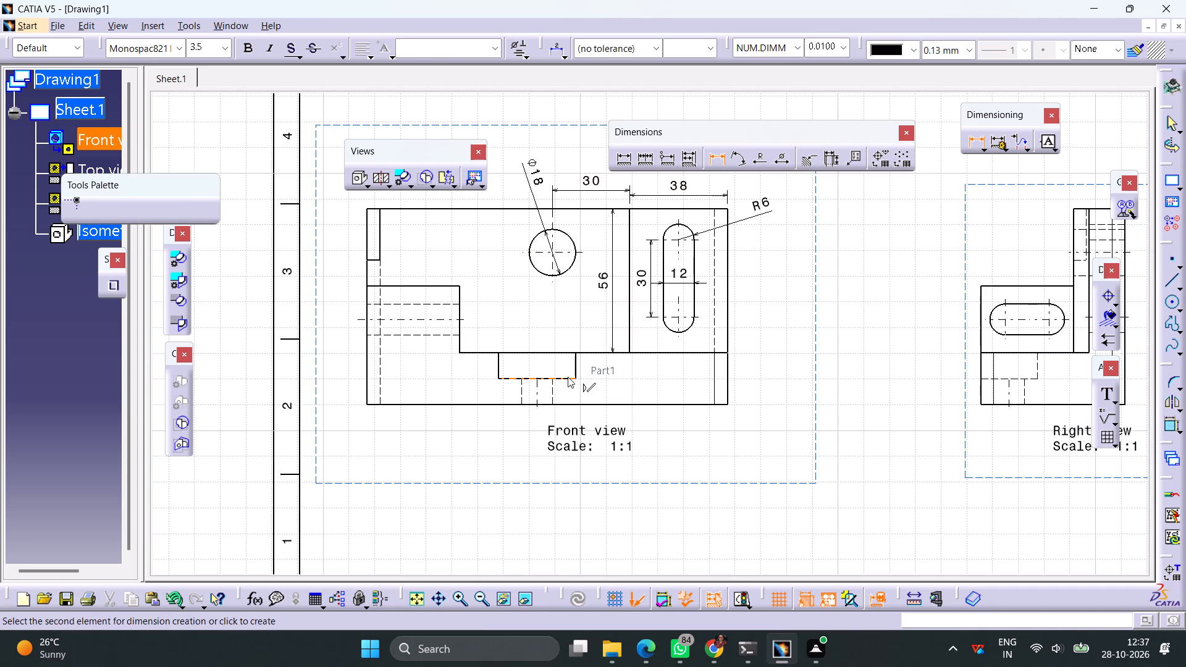
{"action": "left_click", "coordinate": [552, 421]}
{"action": "left_click_drag", "start_coordinate": [586, 433], "coordinate": [581, 464]}
{"action": "left_click", "coordinate": [623, 159]}
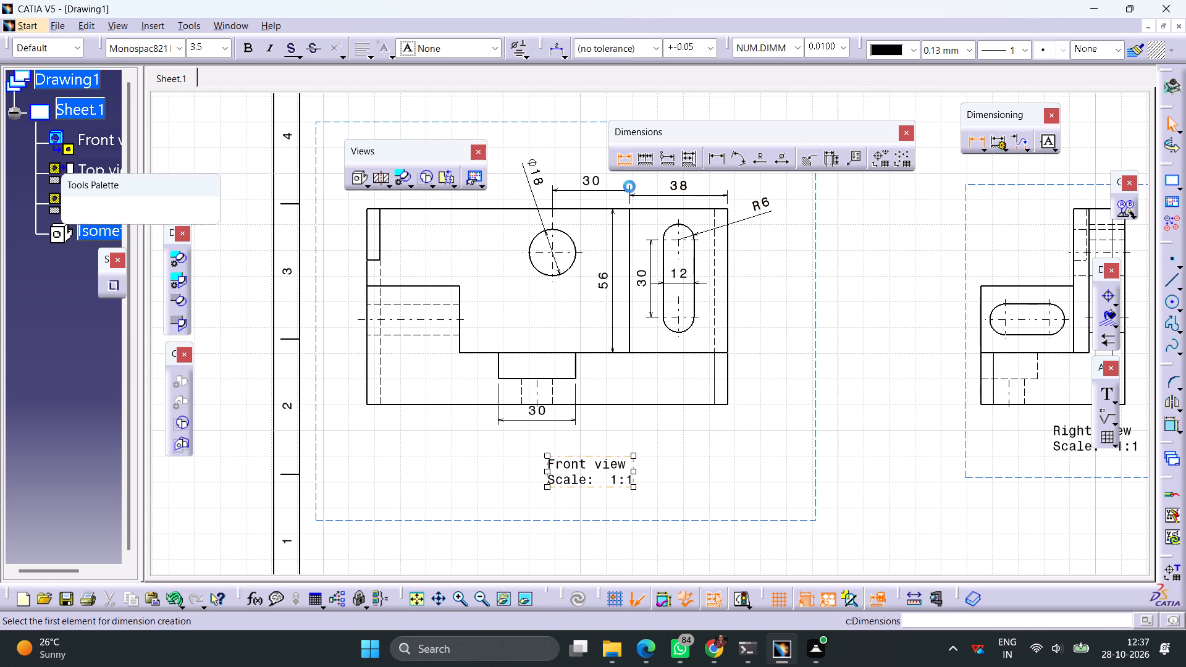
{"action": "left_click", "coordinate": [576, 371]}
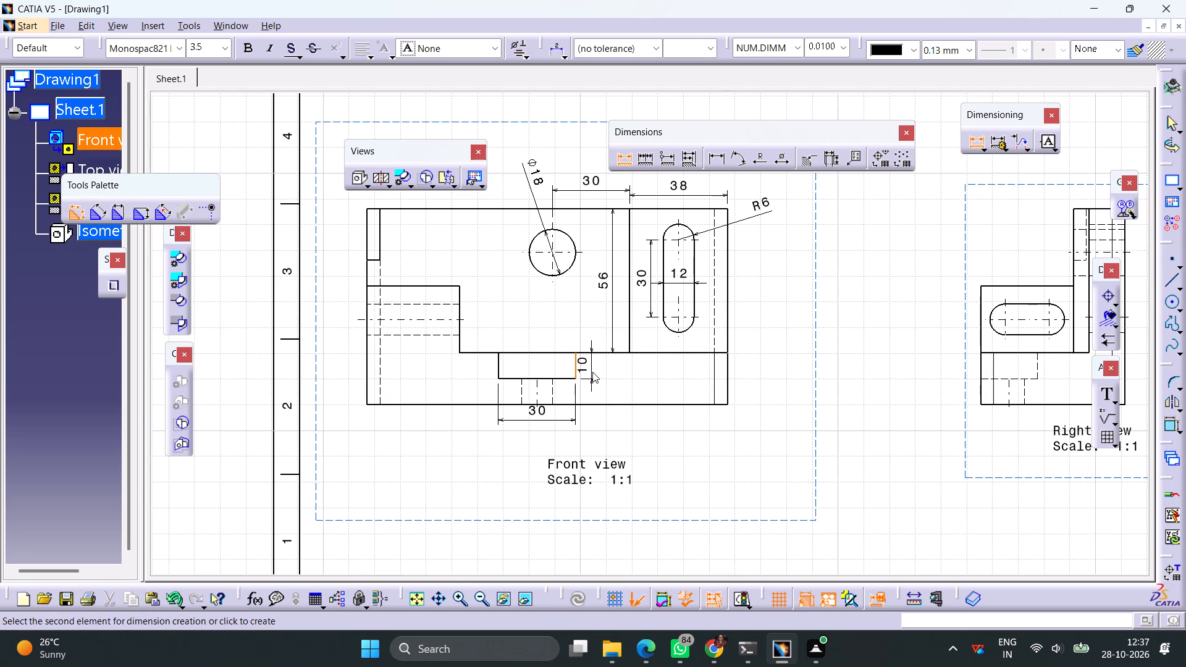
{"action": "left_click", "coordinate": [600, 372]}
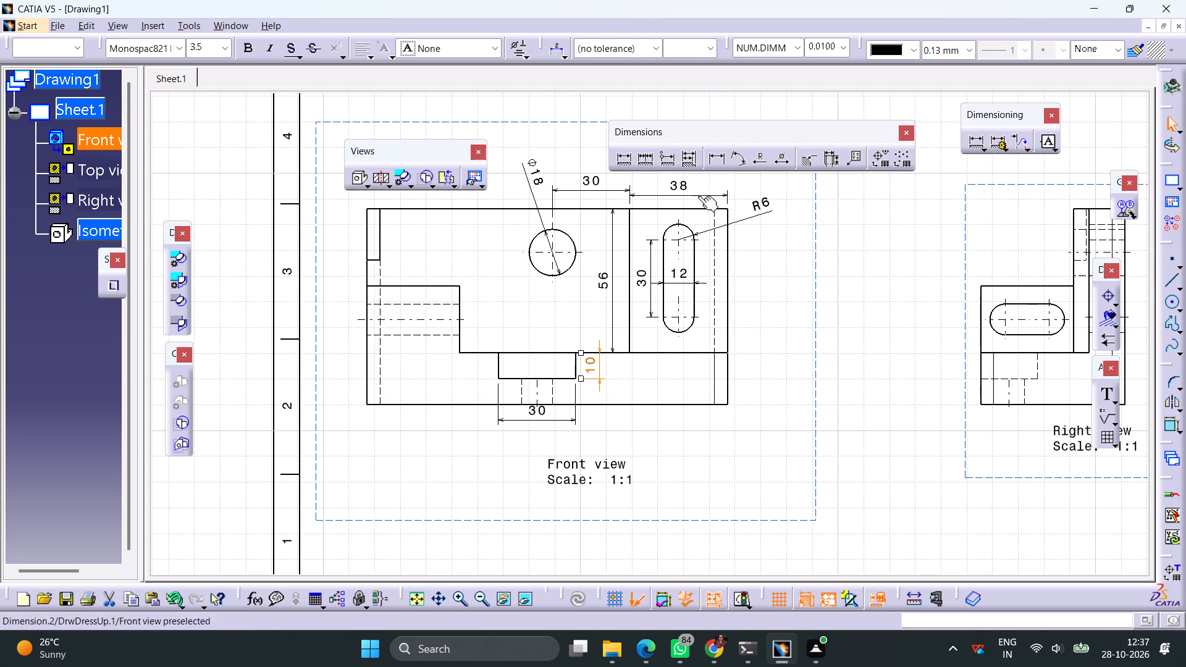
Dimension the height of the left block above the base in the front view, beside its right edge.
{"action": "left_click", "coordinate": [714, 163]}
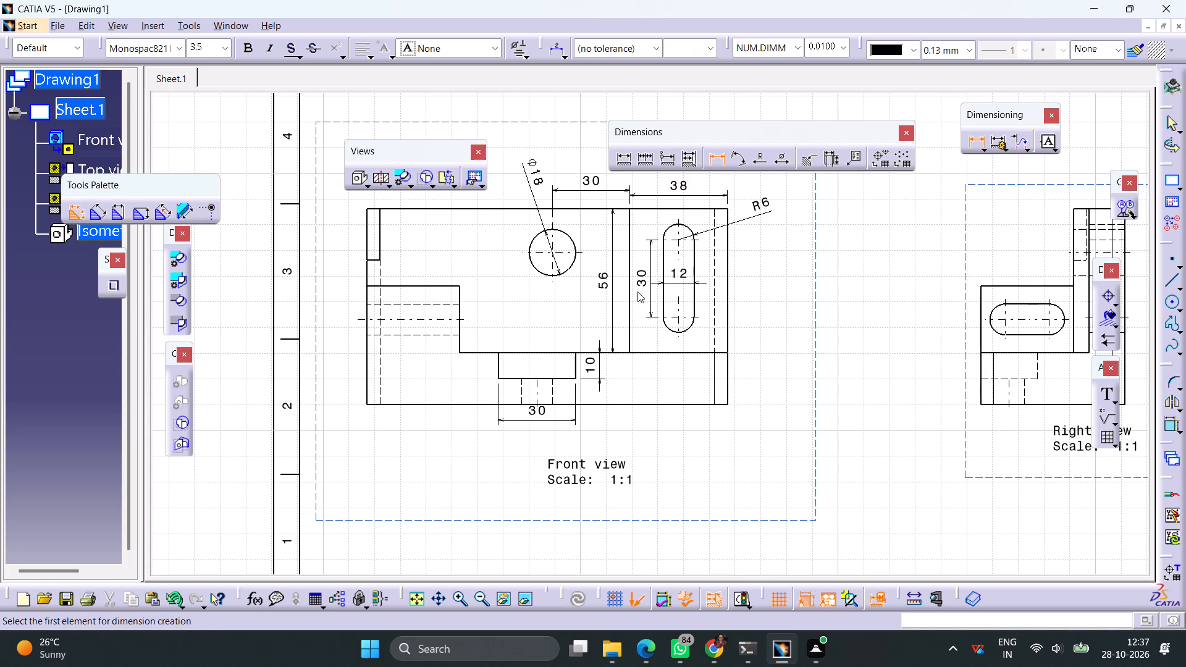
{"action": "left_click", "coordinate": [459, 342]}
{"action": "left_click", "coordinate": [499, 328]}
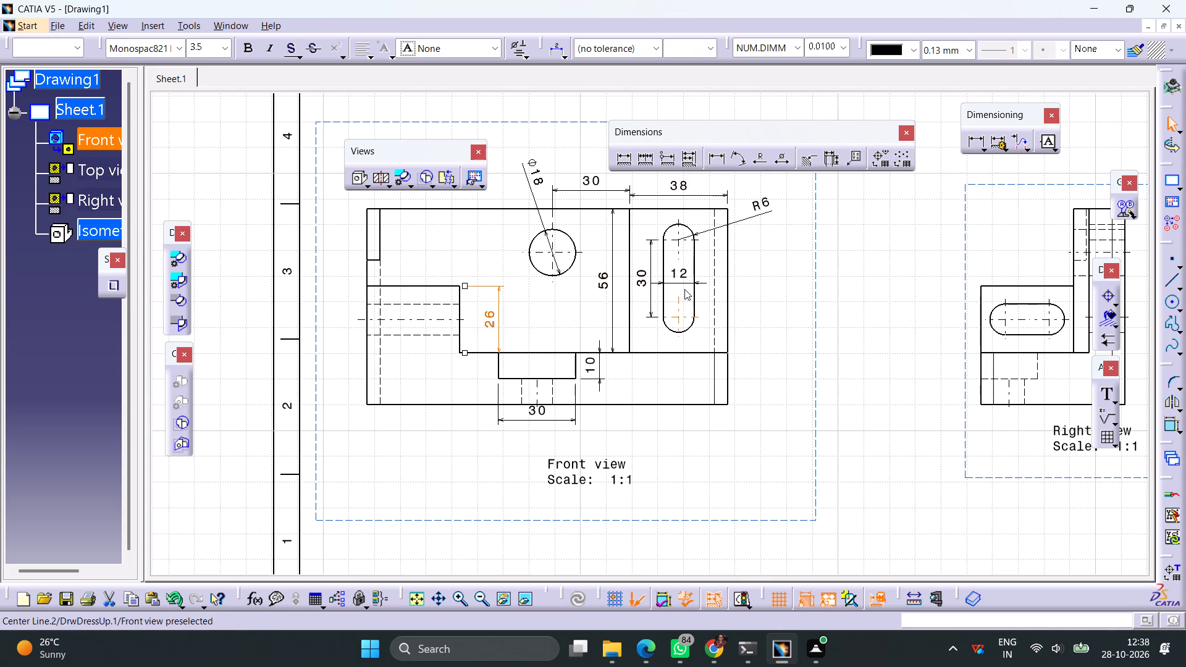
Dimension the left block's top edge and the short vertical edge just above it on the front view's left side.
{"action": "left_click", "coordinate": [628, 161]}
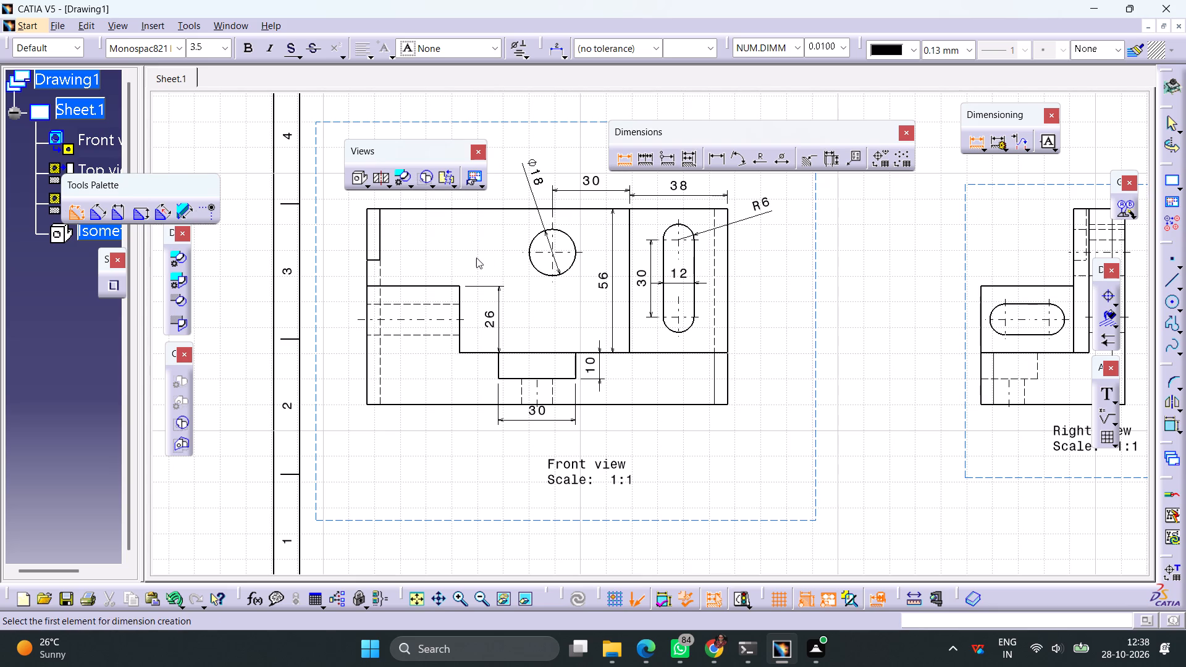
{"action": "left_click", "coordinate": [435, 286]}
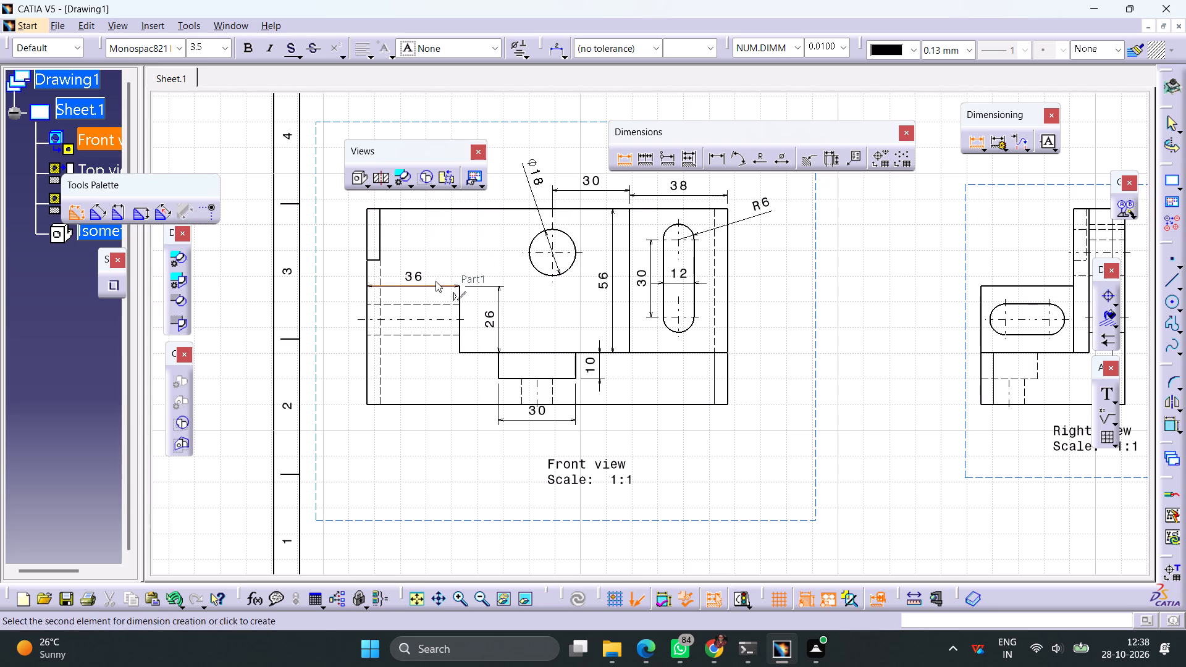
{"action": "left_click", "coordinate": [438, 277]}
{"action": "left_click", "coordinate": [620, 166]}
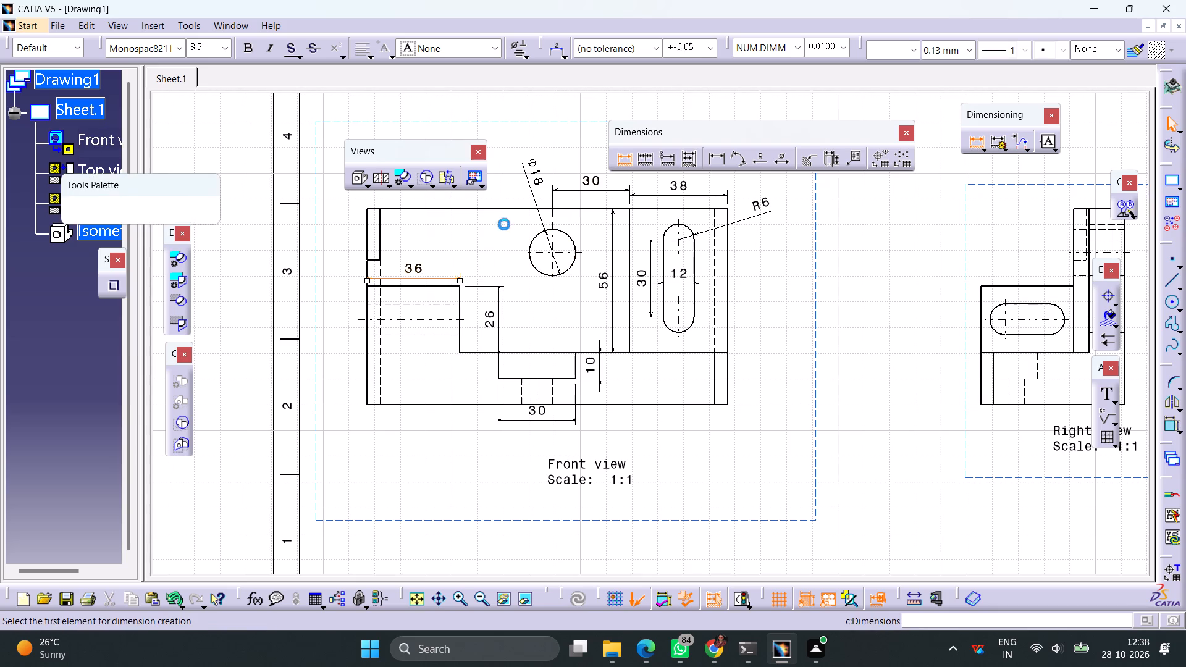
{"action": "left_click", "coordinate": [367, 265]}
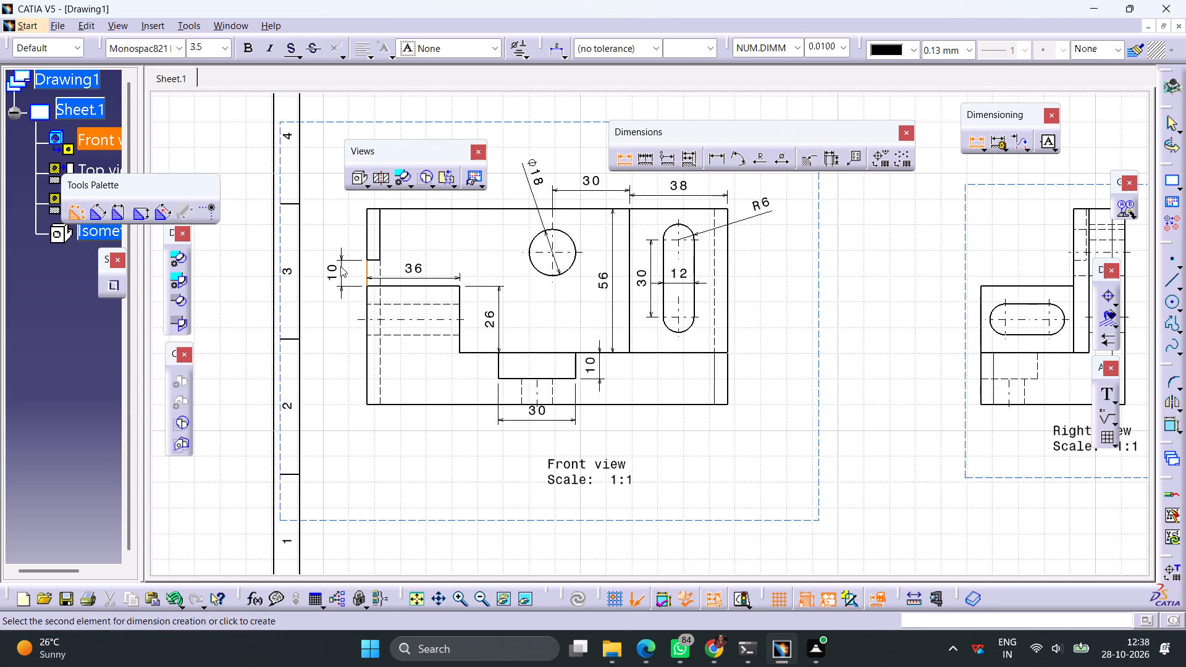
{"action": "left_click", "coordinate": [340, 266]}
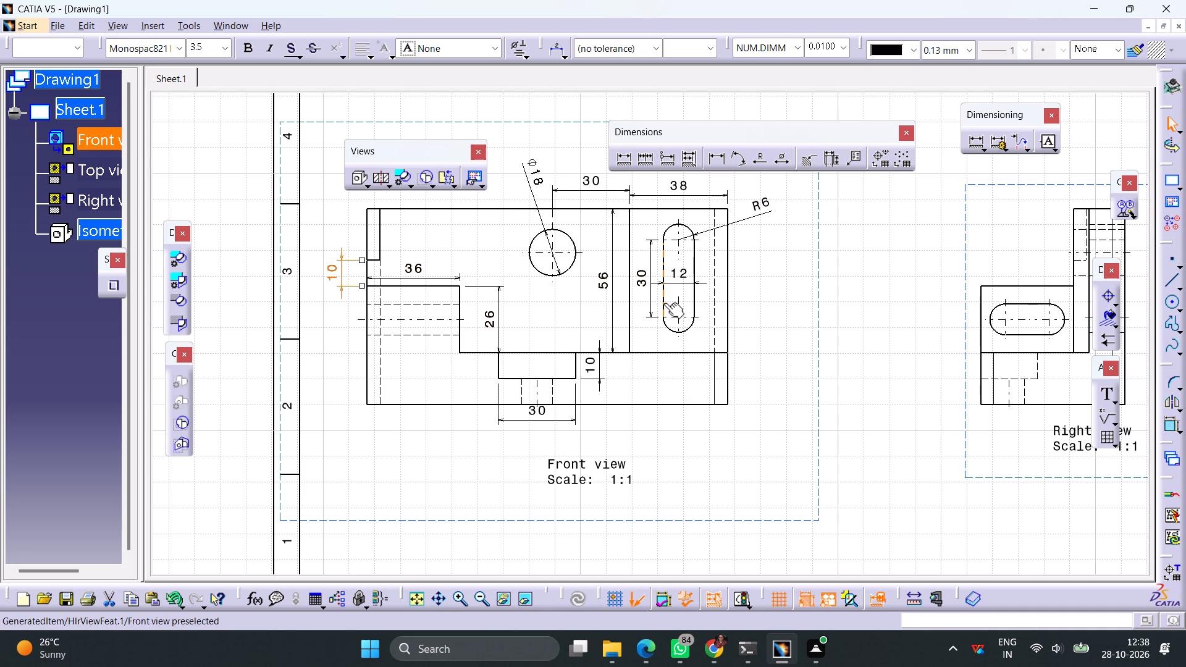
Dimension the height from the base's bottom edge to the left block's top edge, outside the front view's left side.
{"action": "left_click", "coordinate": [625, 166]}
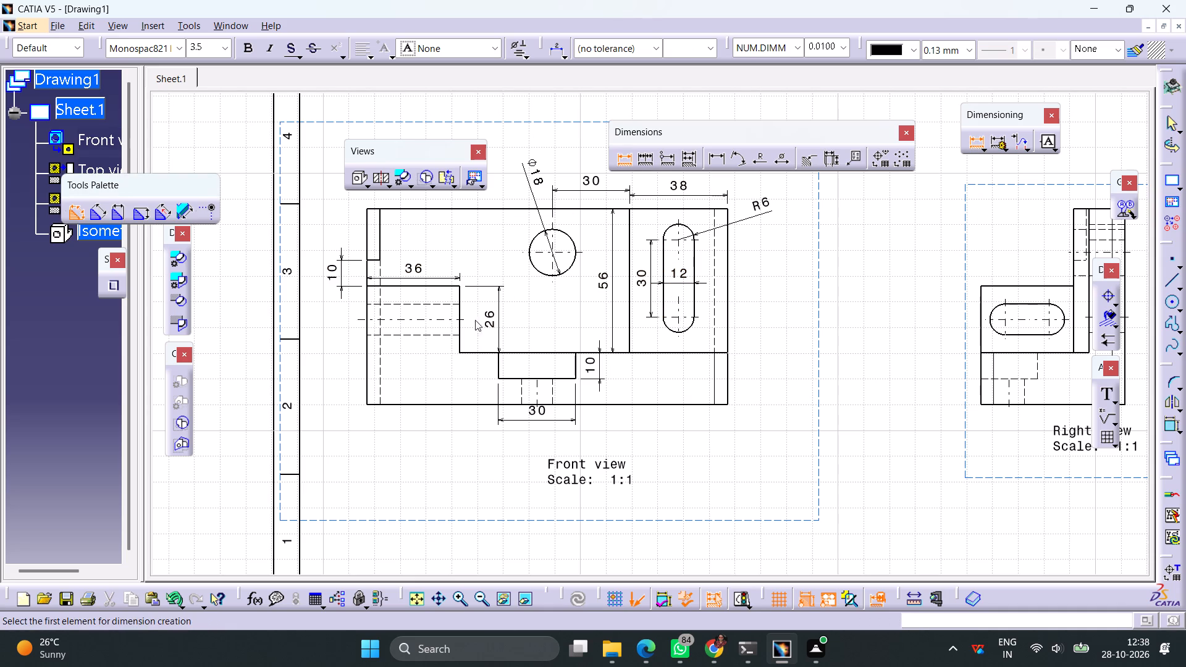
{"action": "left_click", "coordinate": [404, 285]}
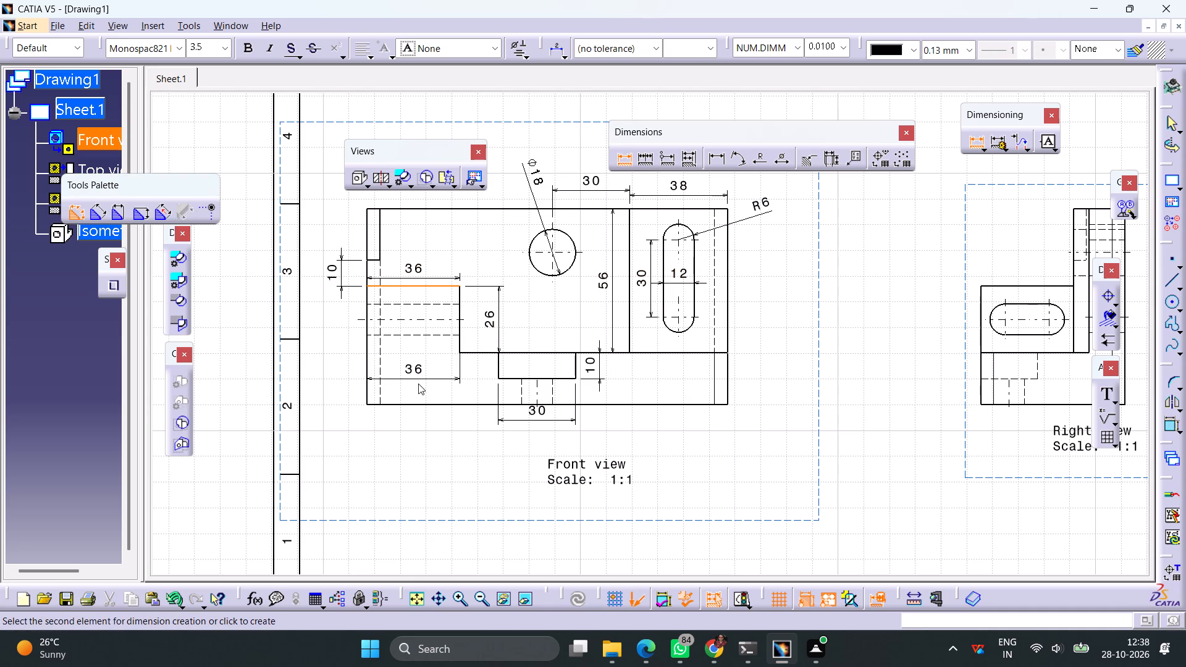
{"action": "left_click", "coordinate": [418, 405]}
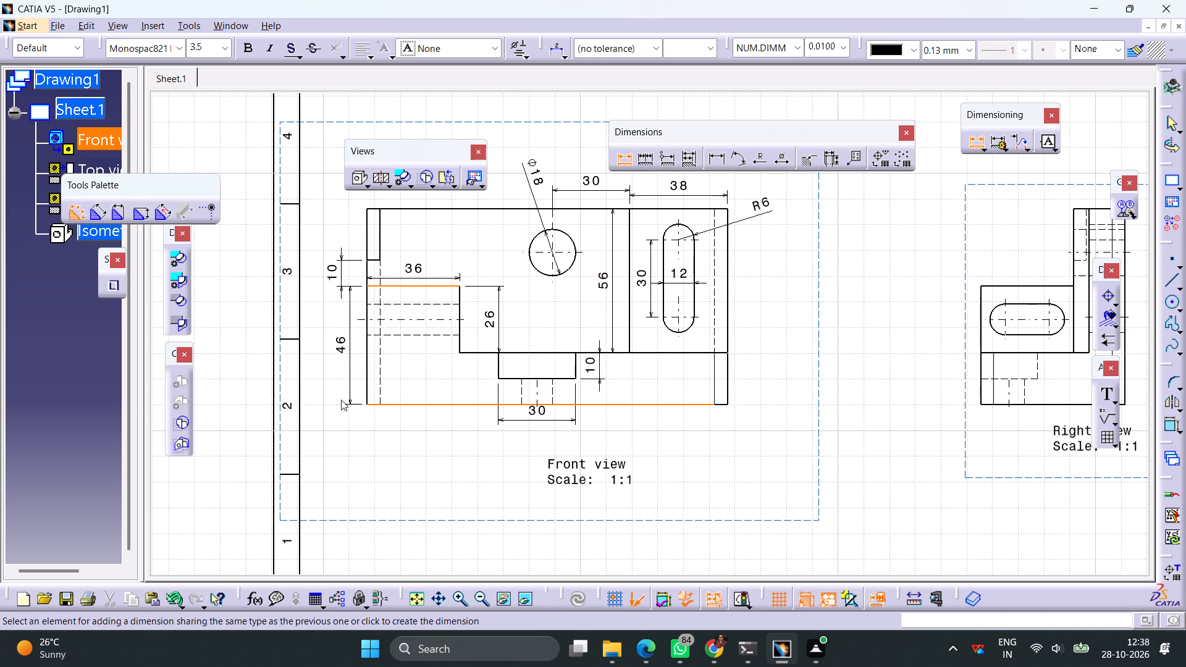
{"action": "left_click", "coordinate": [340, 411]}
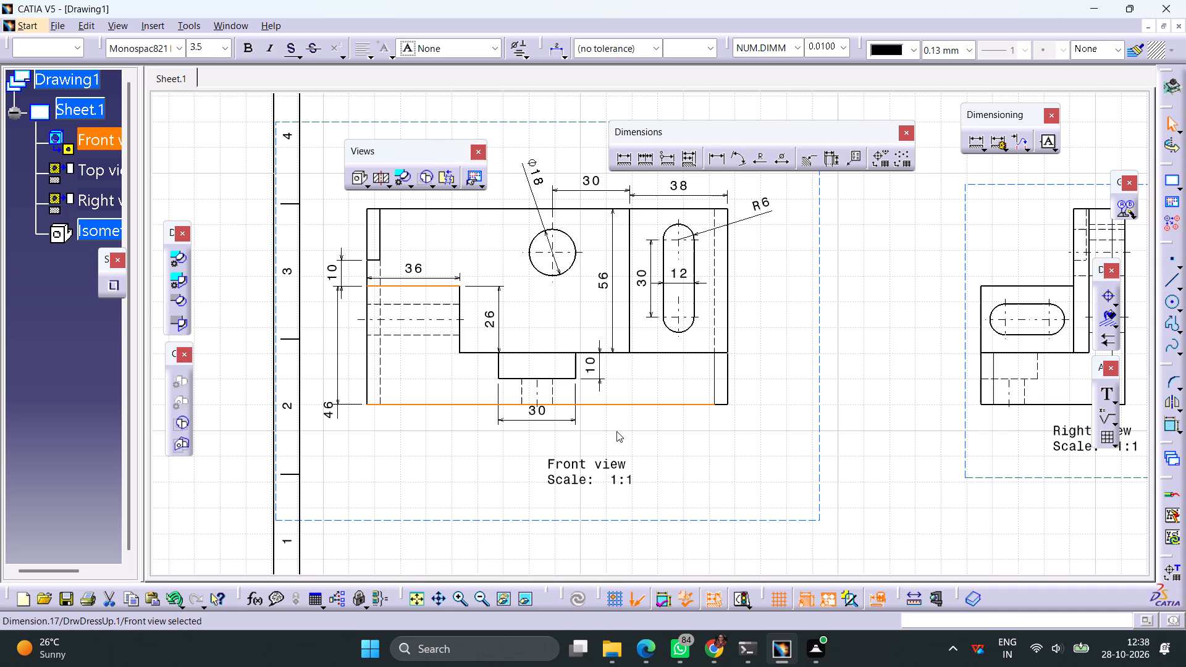
Dimension the width and straight length of the horizontal slot in the right view.
{"action": "middle_click_drag", "start_coordinate": [749, 363], "coordinate": [757, 408], "text": "ctrl"}
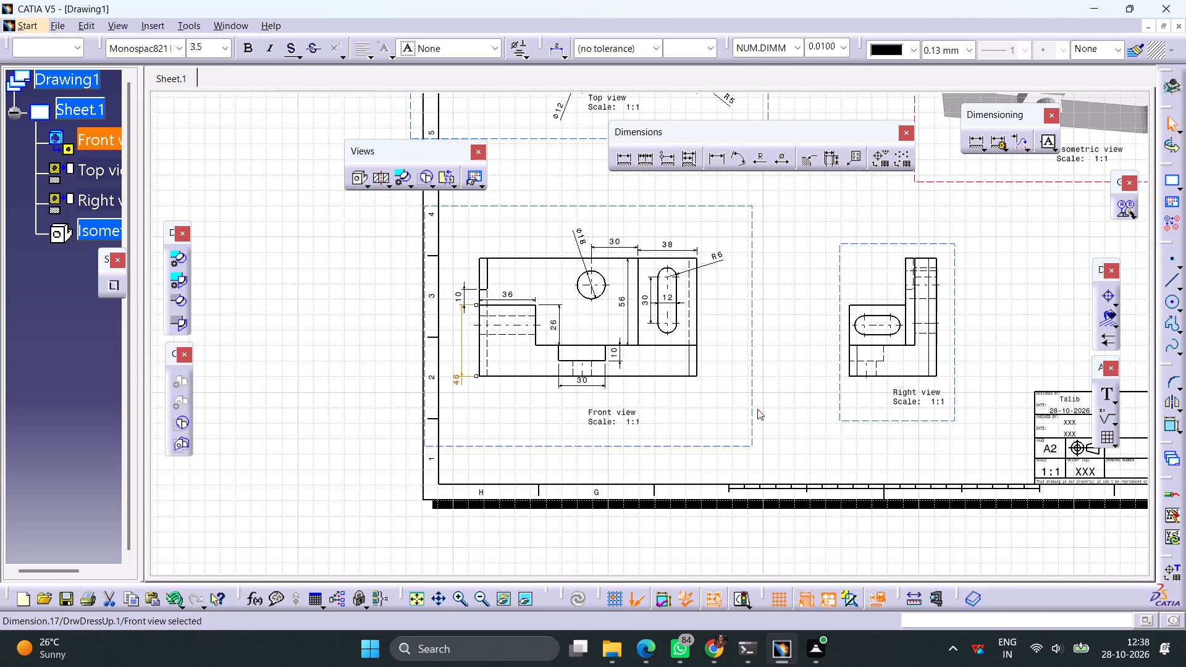
{"action": "middle_click_drag", "start_coordinate": [839, 395], "coordinate": [628, 385]}
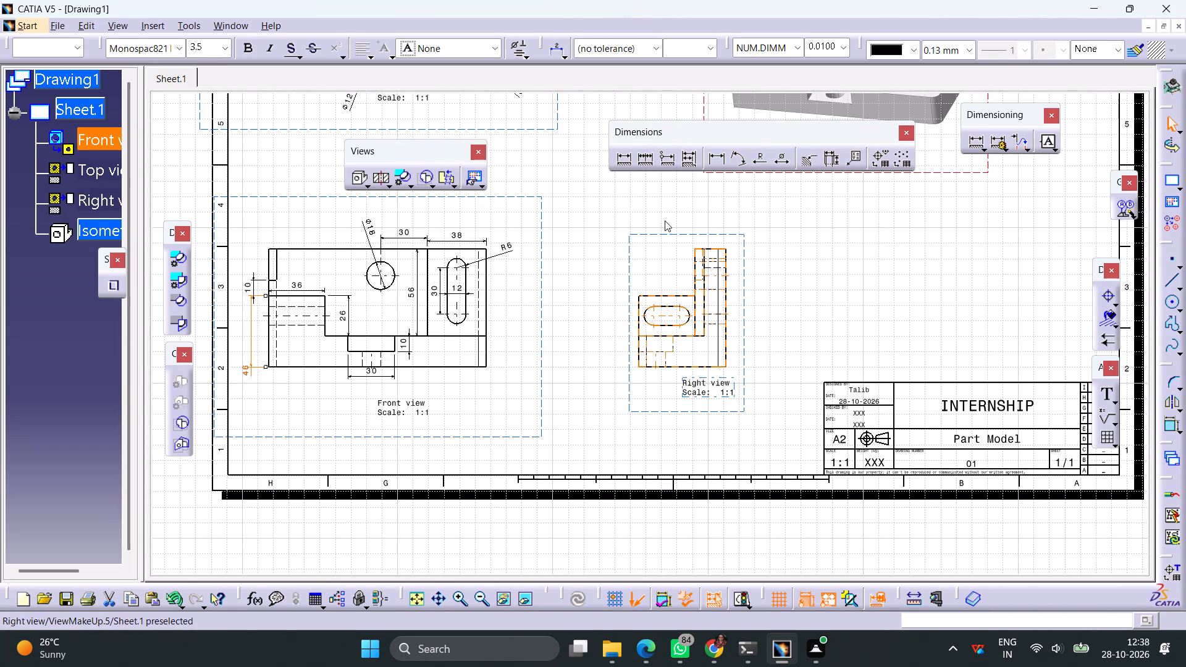
{"action": "left_click", "coordinate": [622, 164]}
{"action": "middle_click_drag", "start_coordinate": [715, 382], "coordinate": [721, 352], "text": "ctrl"}
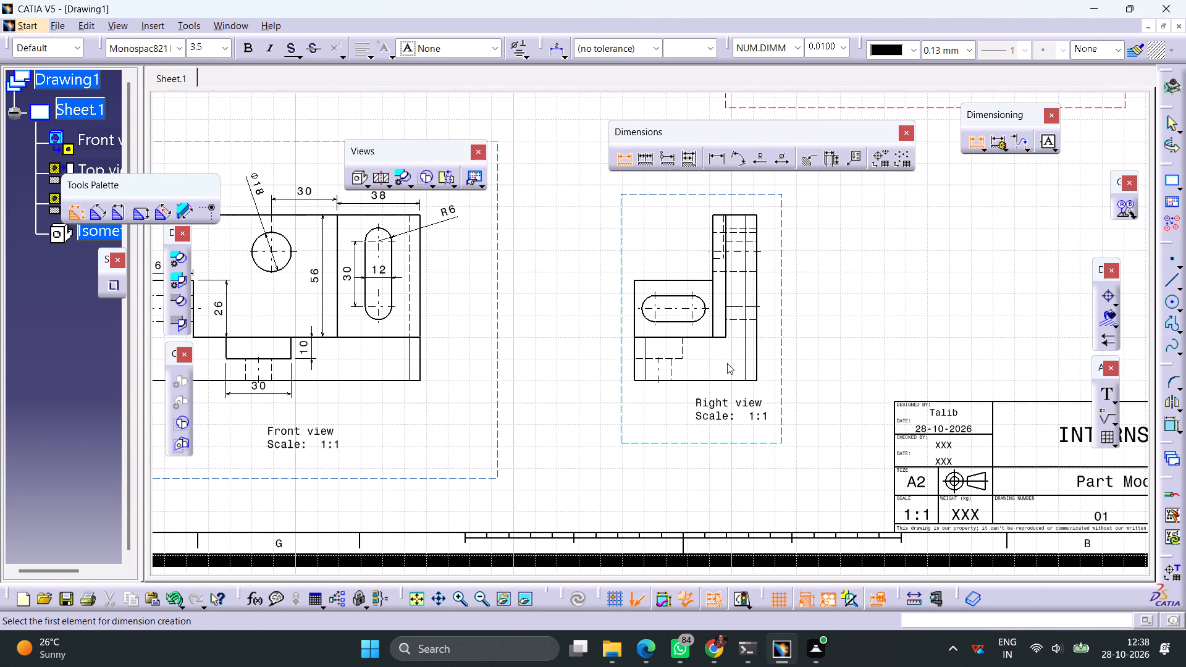
{"action": "middle_click_drag", "start_coordinate": [736, 424], "coordinate": [720, 363]}
{"action": "middle_click_drag", "start_coordinate": [709, 357], "coordinate": [706, 298], "text": "ctrl"}
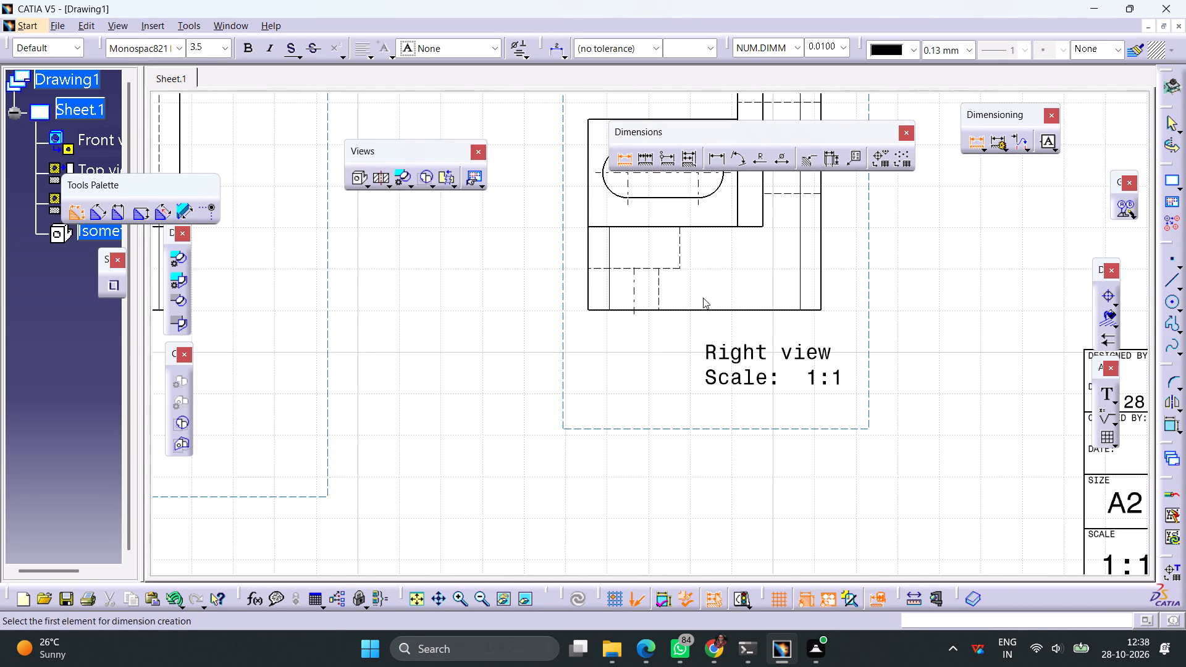
{"action": "middle_click_drag", "start_coordinate": [703, 298], "coordinate": [686, 453]}
{"action": "left_click", "coordinate": [632, 303]}
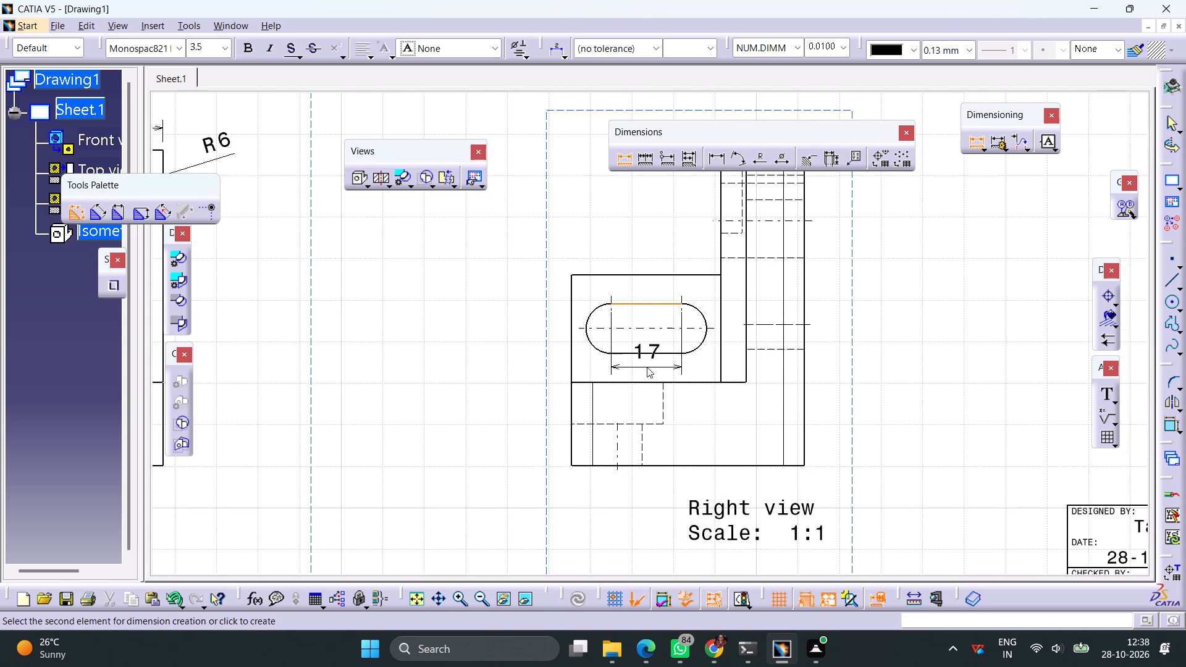
{"action": "left_click", "coordinate": [639, 353]}
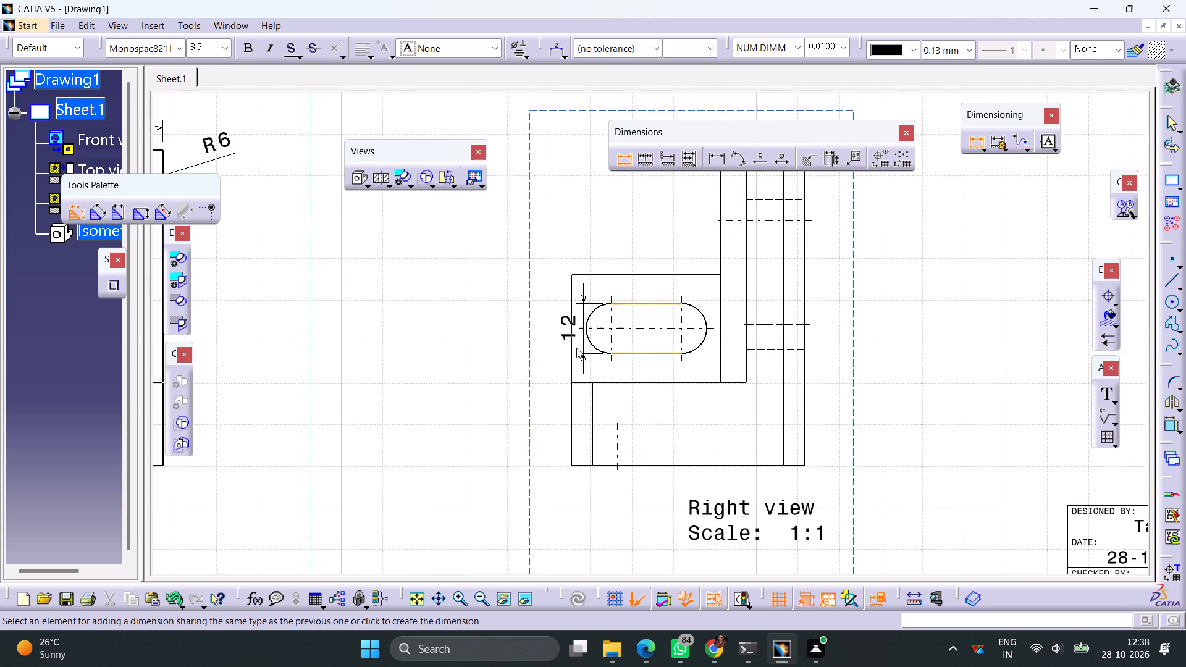
{"action": "left_click", "coordinate": [518, 348]}
{"action": "left_click", "coordinate": [616, 162]}
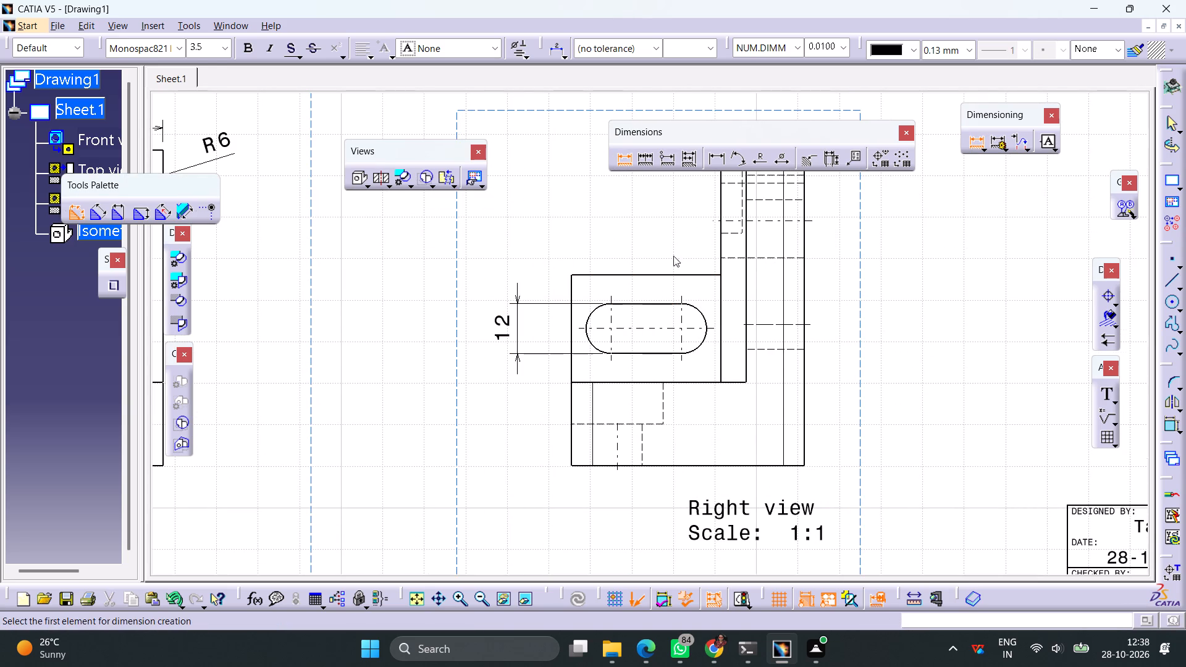
{"action": "left_click", "coordinate": [639, 303]}
{"action": "left_click", "coordinate": [650, 293]}
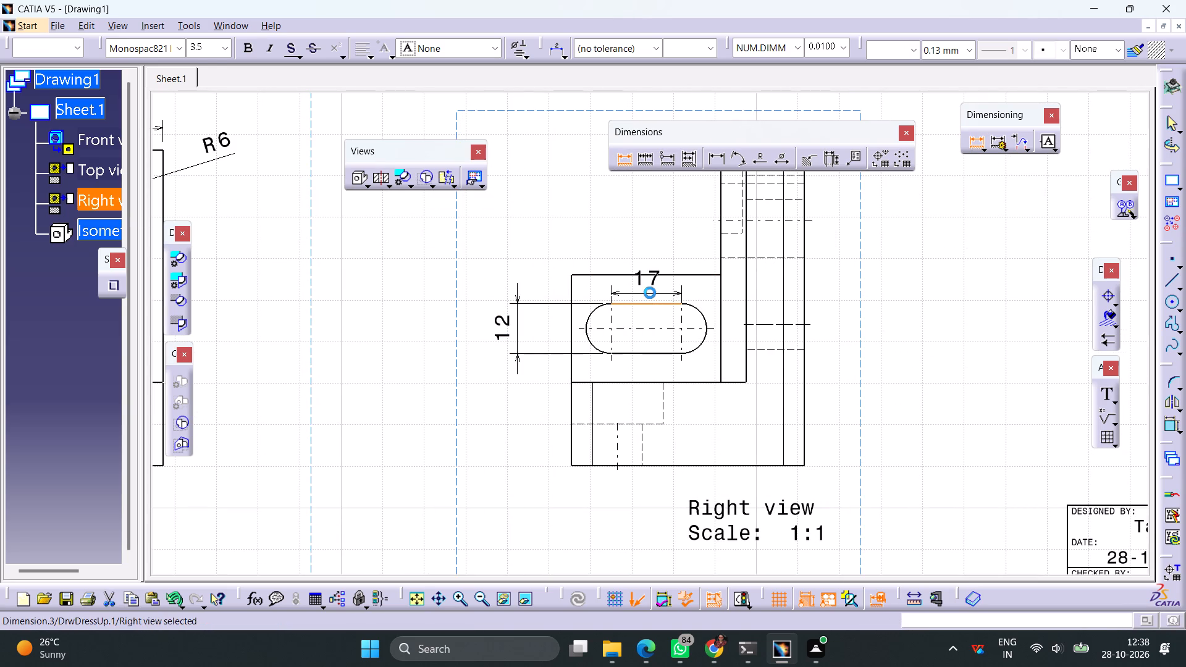
Dimension the top edge of the slotted block and the radius of the slot's rounded left end in the right view.
{"action": "left_click", "coordinate": [629, 162]}
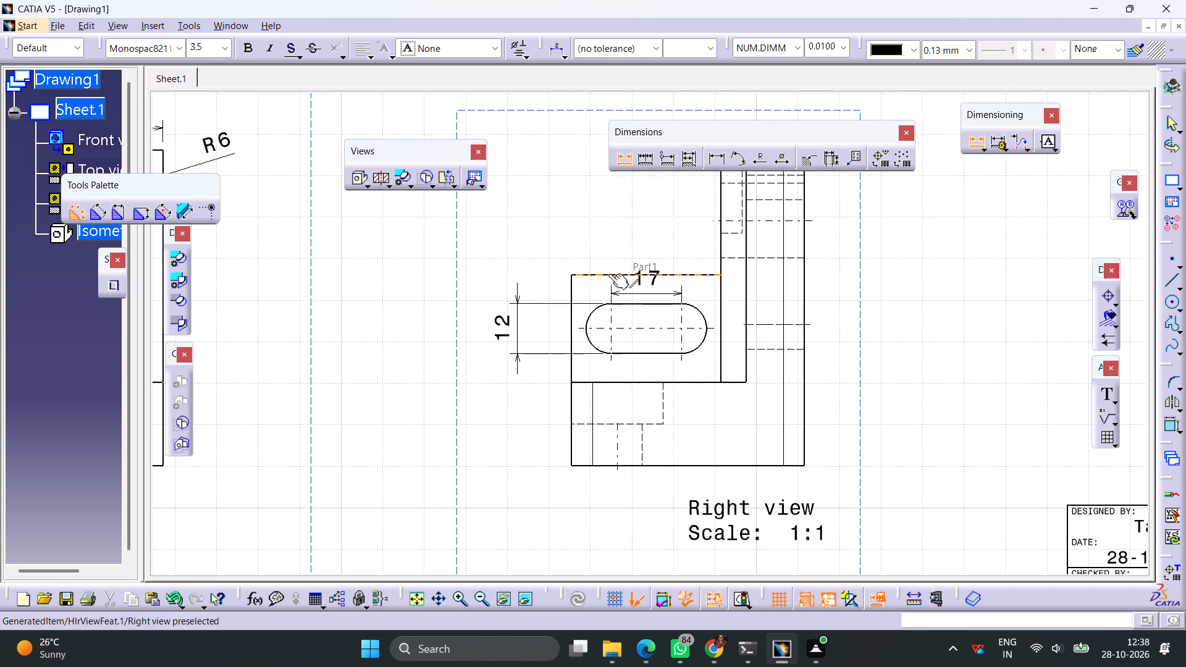
{"action": "left_click", "coordinate": [608, 274]}
{"action": "left_click", "coordinate": [612, 229]}
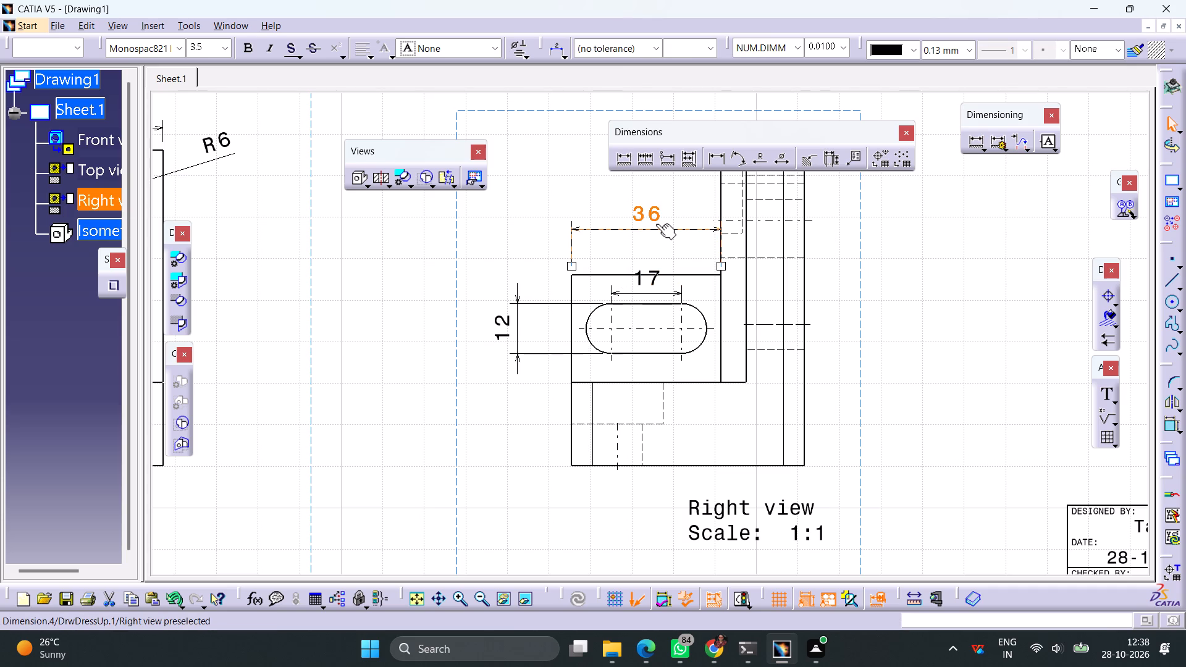
{"action": "left_click", "coordinate": [755, 158]}
{"action": "left_click", "coordinate": [590, 340]}
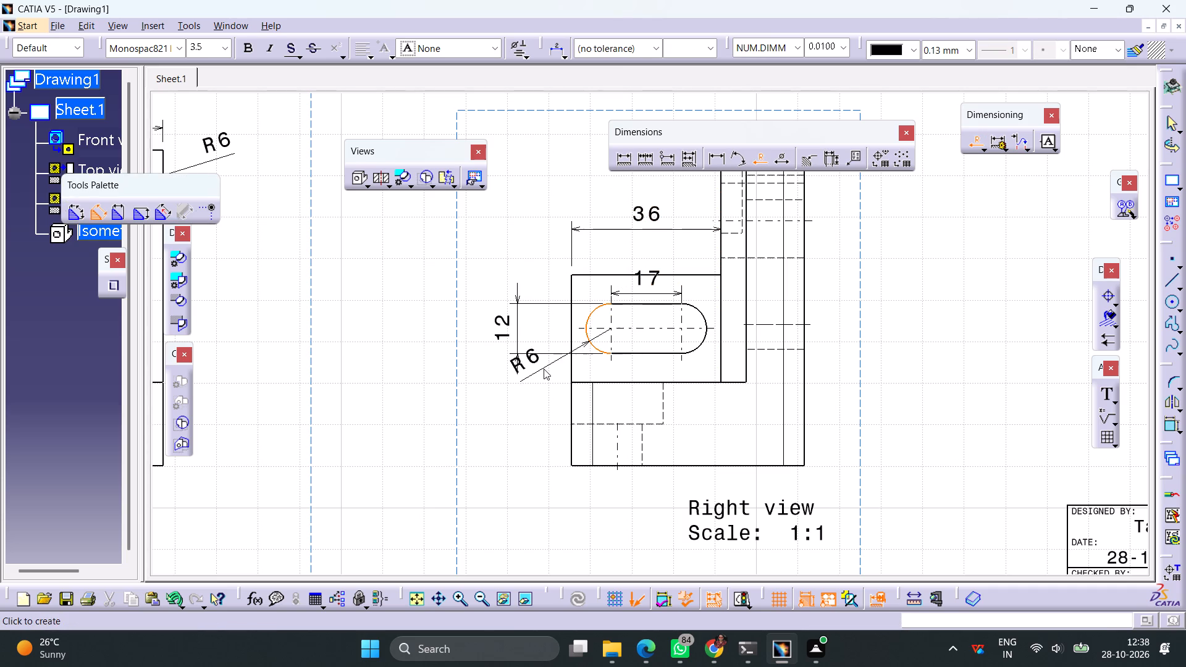
{"action": "left_click", "coordinate": [539, 384]}
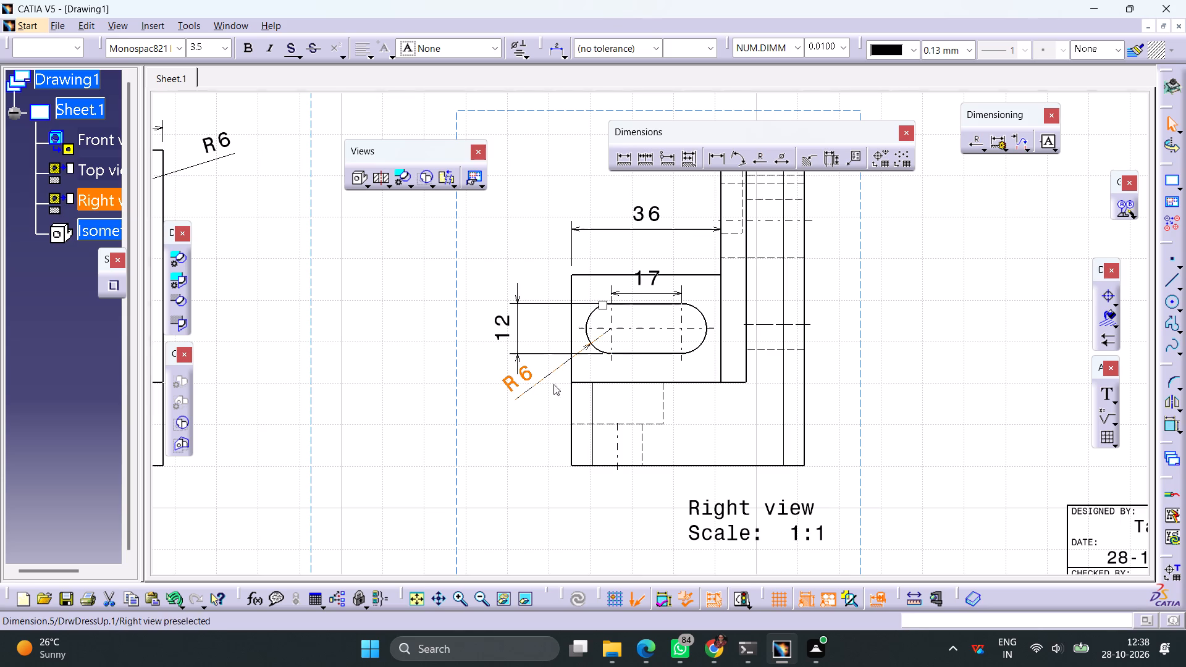
Dimension the upright wall's thickness above the right view and the base's height at its lower left.
{"action": "middle_click_drag", "start_coordinate": [649, 381], "coordinate": [655, 419], "text": "ctrl"}
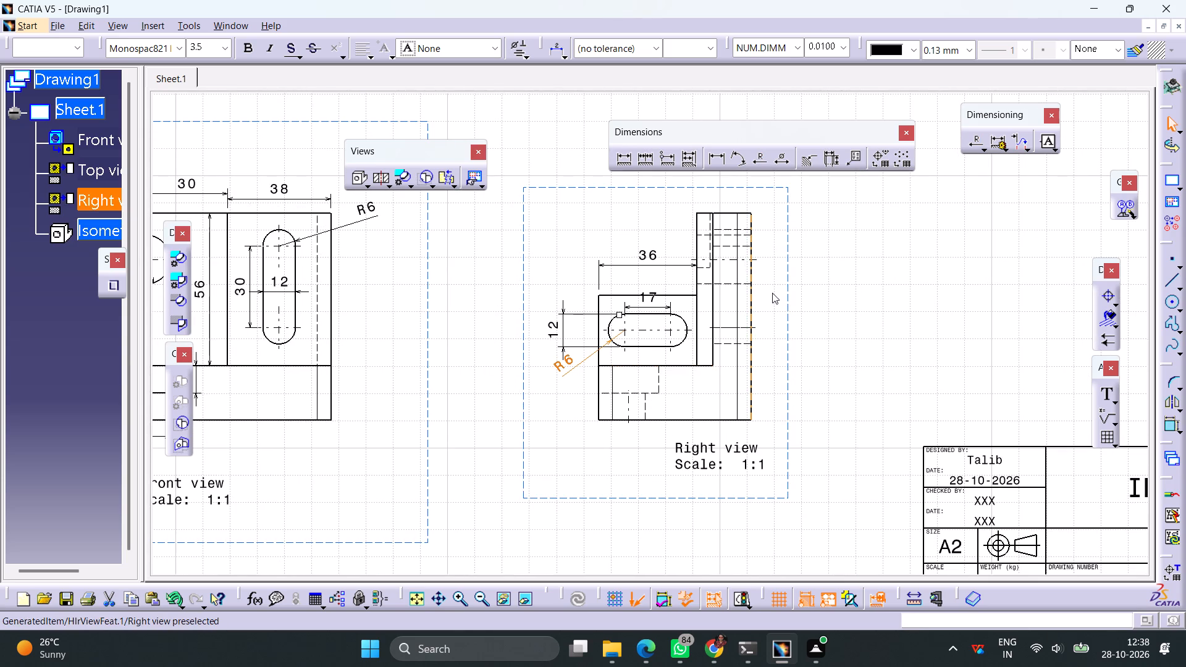
{"action": "left_click", "coordinate": [627, 164]}
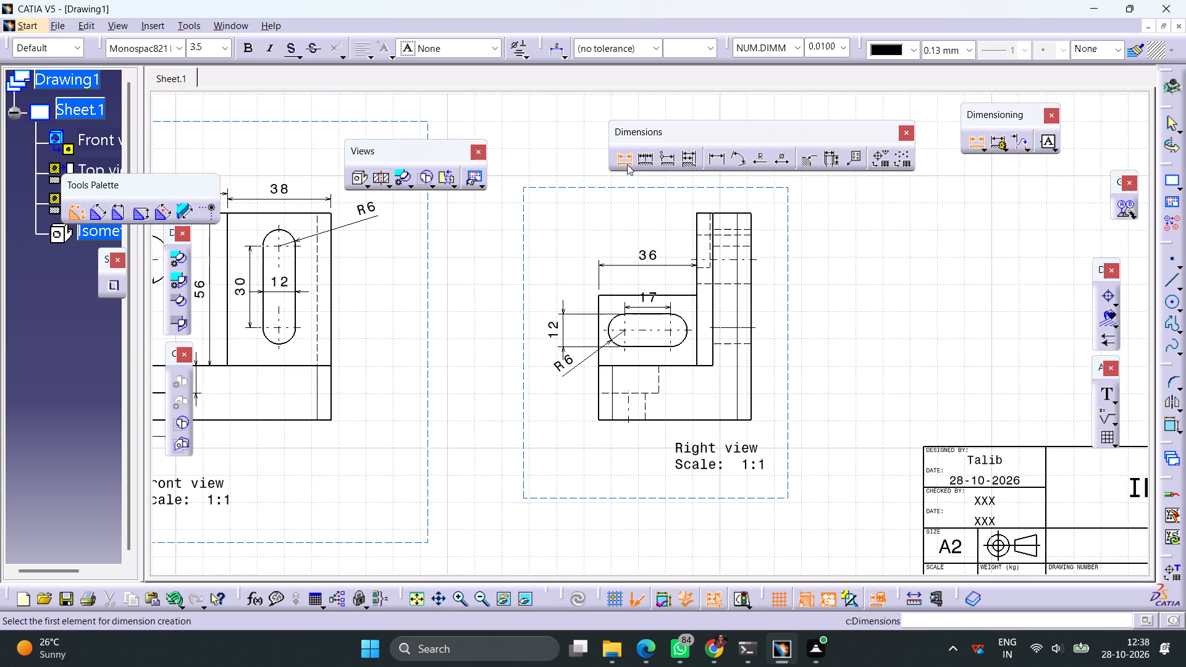
{"action": "left_click", "coordinate": [696, 227]}
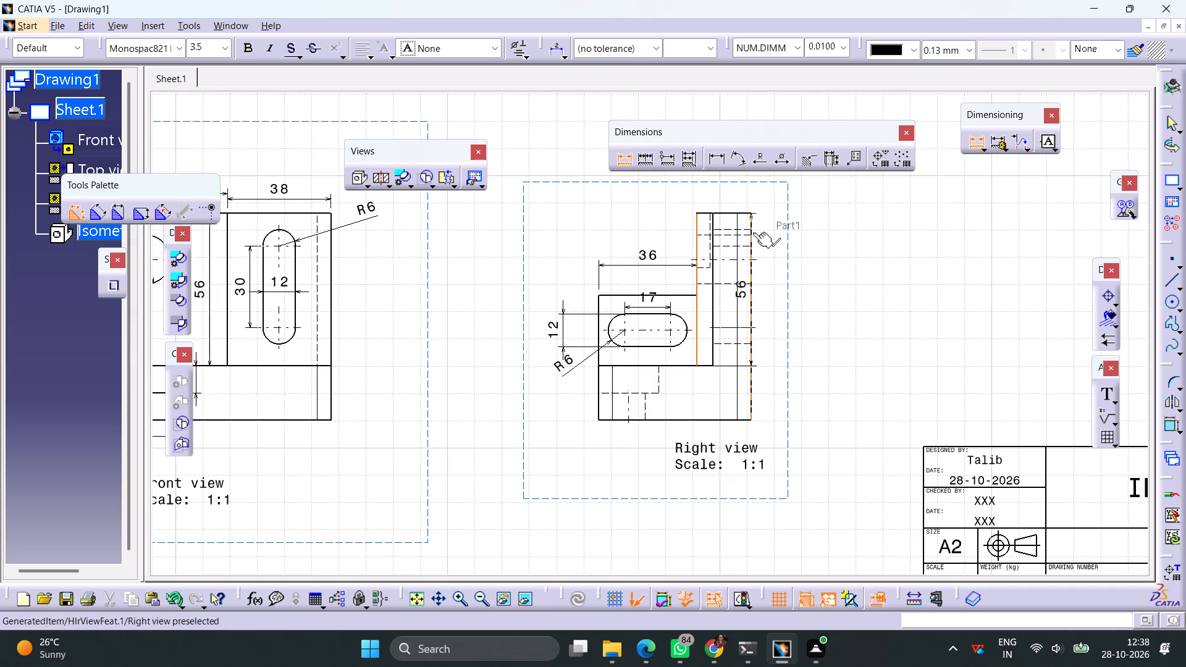
{"action": "left_click", "coordinate": [753, 232]}
{"action": "left_click", "coordinate": [725, 193]}
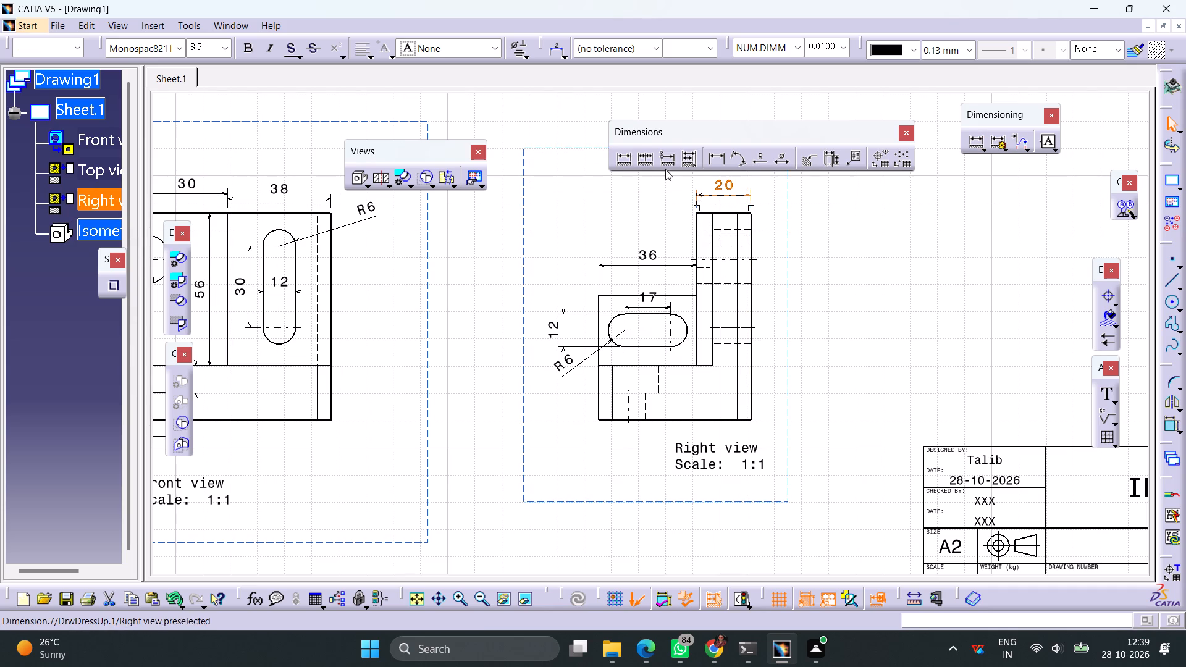
{"action": "left_click", "coordinate": [625, 155]}
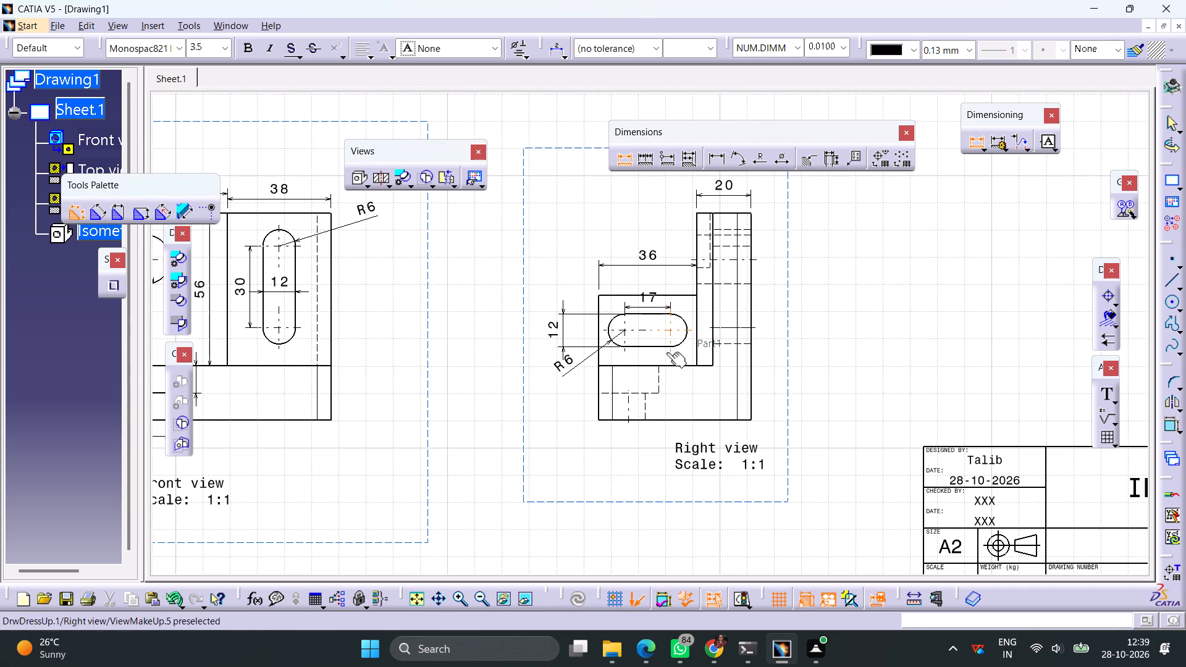
{"action": "left_click", "coordinate": [637, 365]}
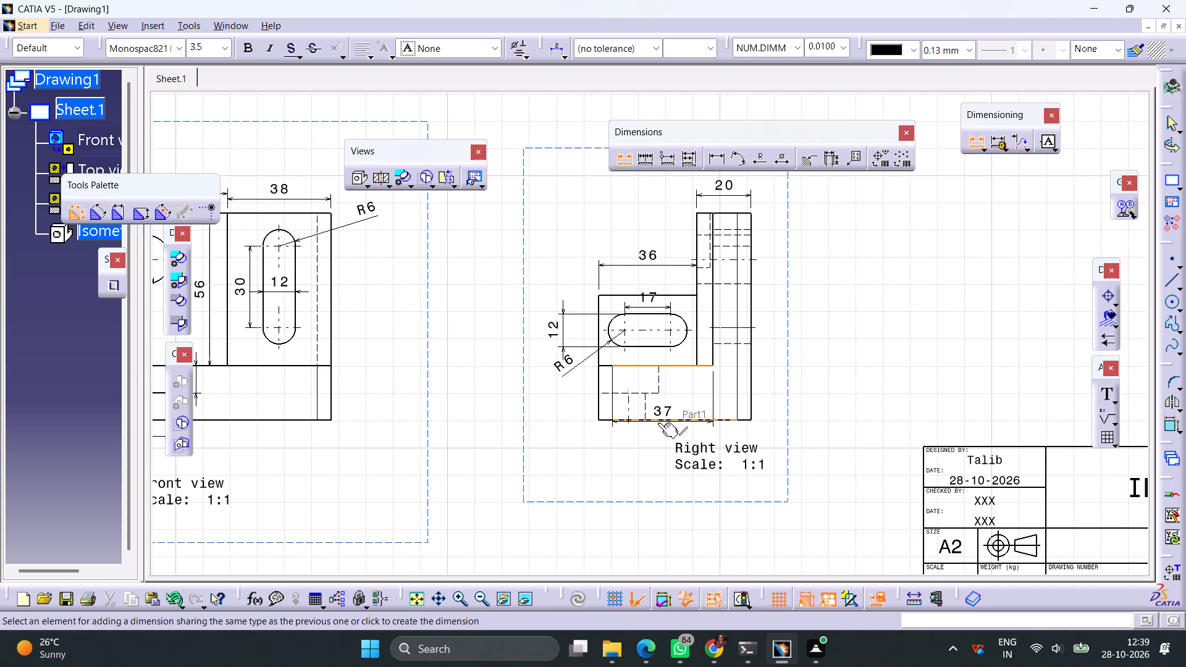
{"action": "left_click", "coordinate": [658, 422]}
{"action": "left_click", "coordinate": [587, 438]}
Turn off the sheet grid and hide the frames around the drawing views.
{"action": "middle_click_drag", "start_coordinate": [757, 380], "coordinate": [758, 380], "text": "ctrl"}
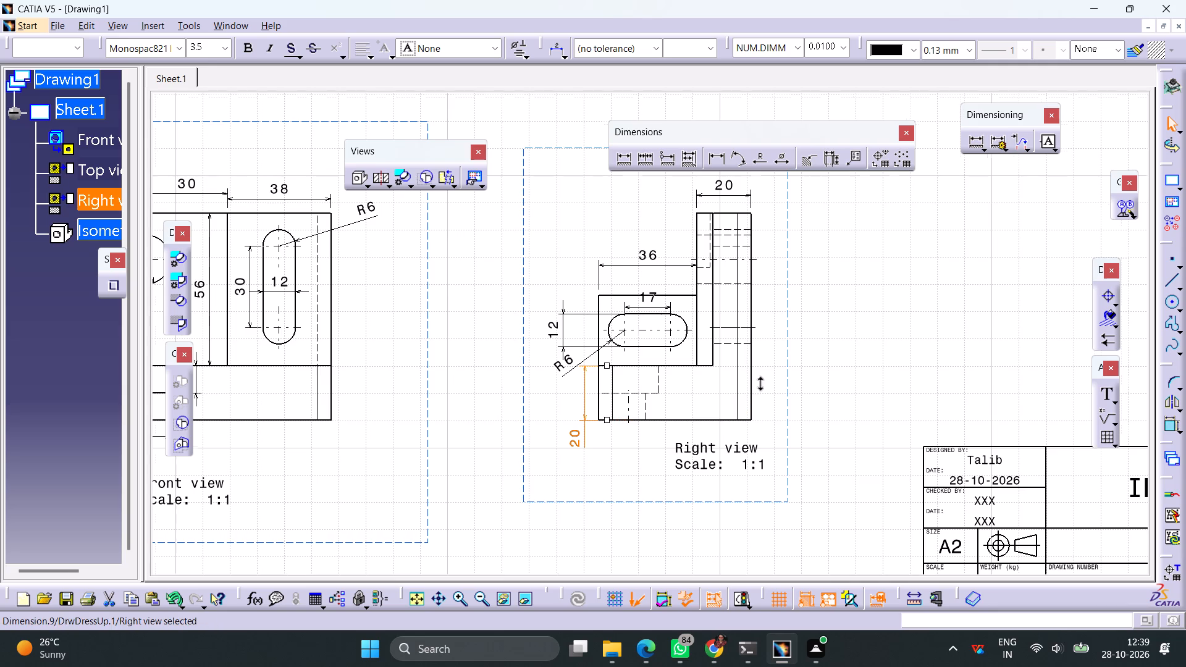
{"action": "middle_click_drag", "start_coordinate": [758, 380], "coordinate": [762, 471], "text": "ctrl"}
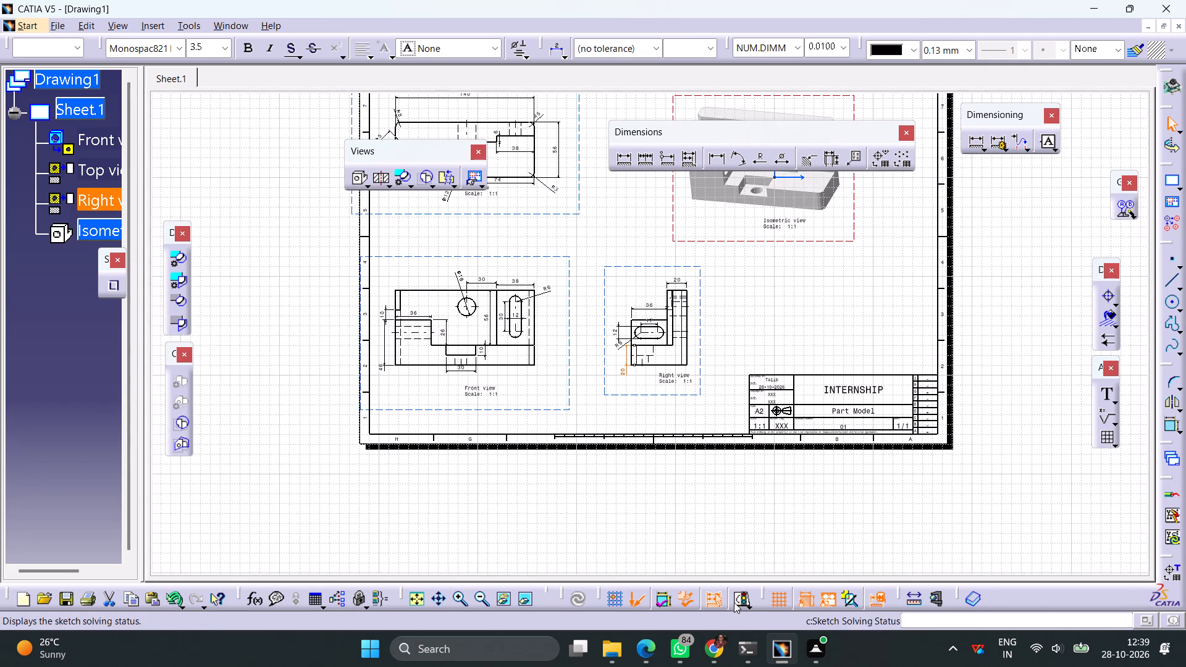
{"action": "left_click", "coordinate": [774, 603]}
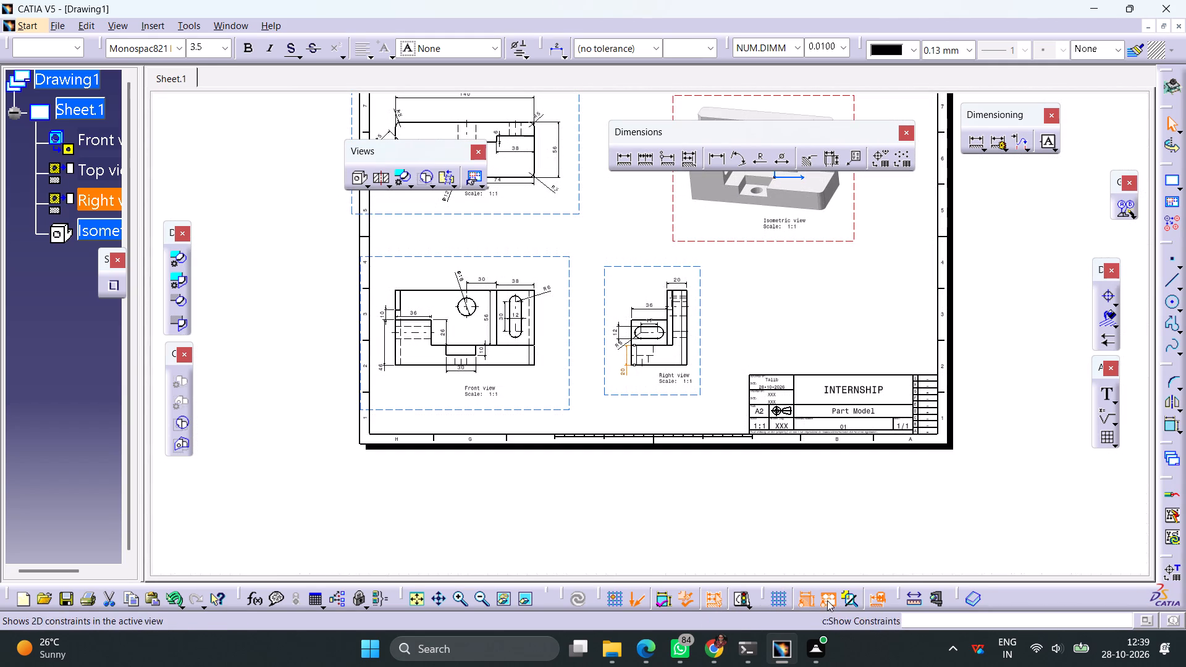
{"action": "left_click", "coordinate": [827, 600]}
{"action": "left_click", "coordinate": [343, 248]}
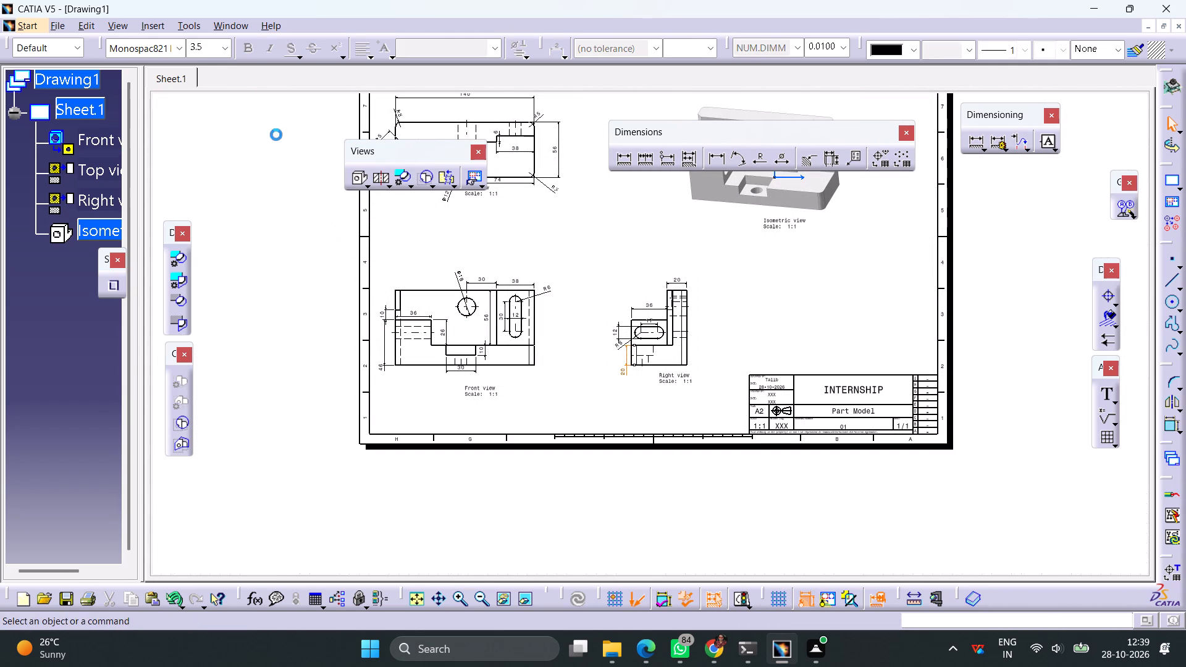
Save the drawing as Drawing1 in CATDrawing format in the internship folder.
{"action": "left_click", "coordinate": [57, 24]}
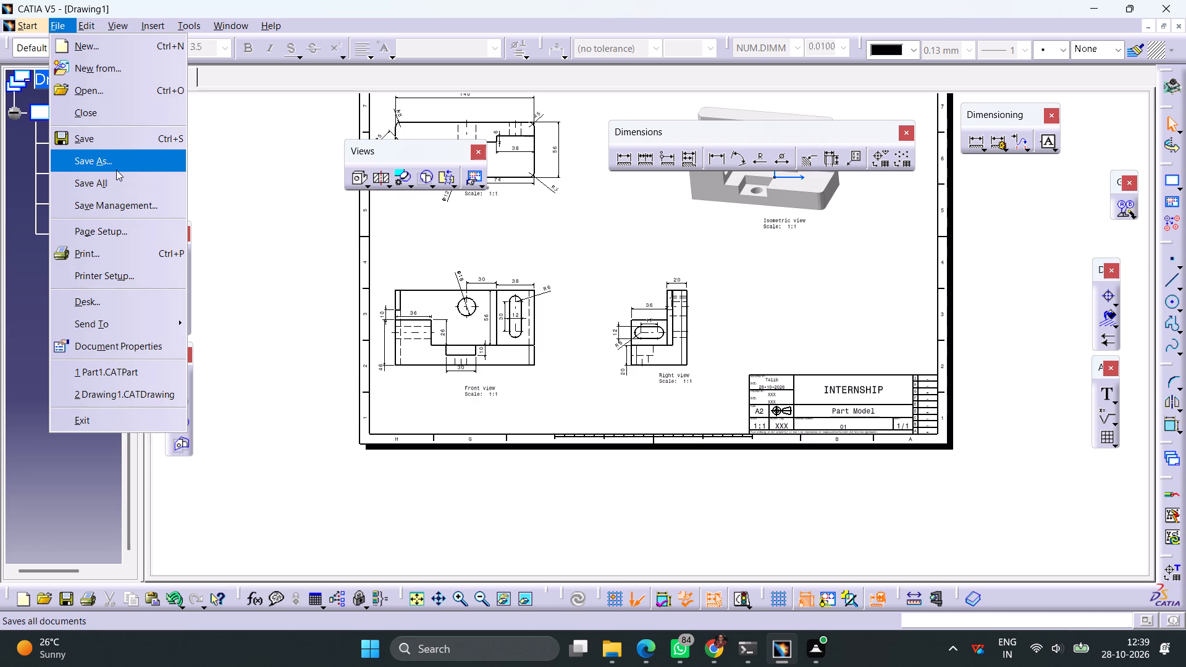
{"action": "left_click", "coordinate": [116, 167]}
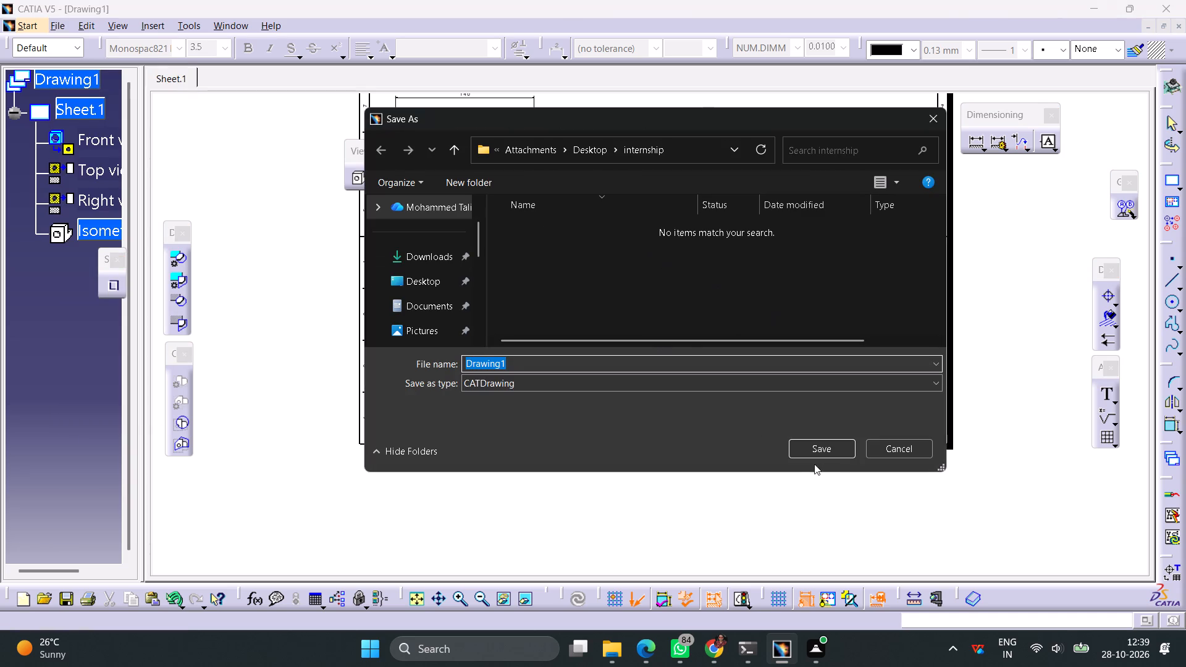
{"action": "left_click", "coordinate": [816, 450]}
{"action": "left_click", "coordinate": [688, 343]}
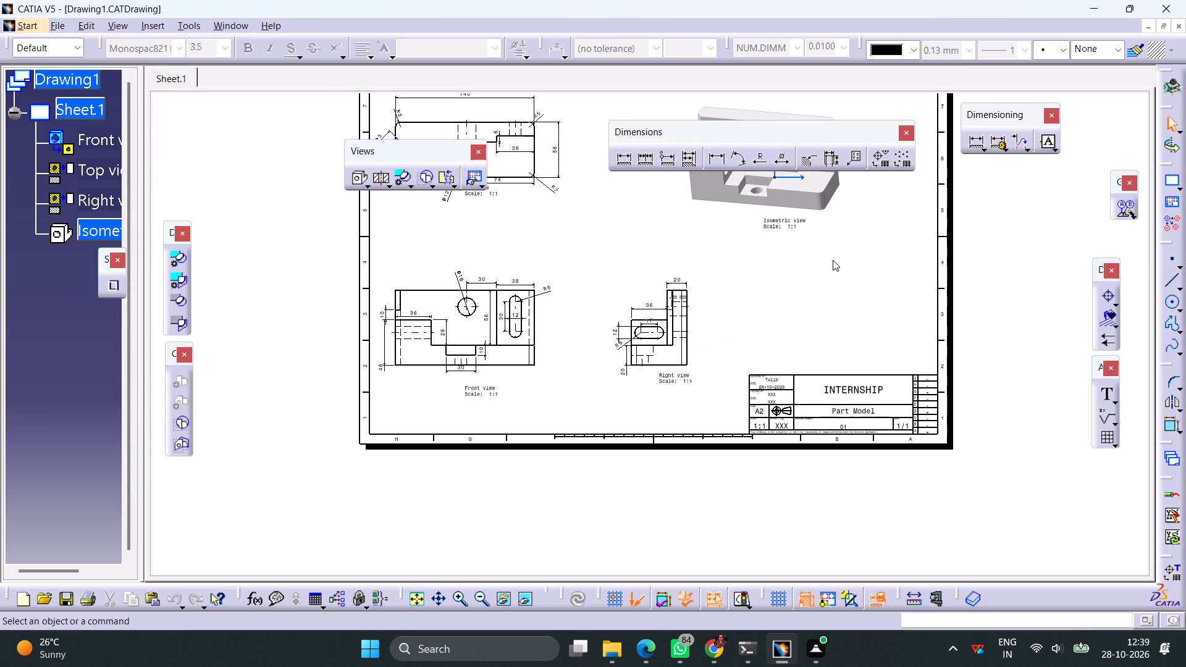
Close the open drawing and part documents, discarding the changes to Part1.
{"action": "left_click", "coordinate": [1176, 25]}
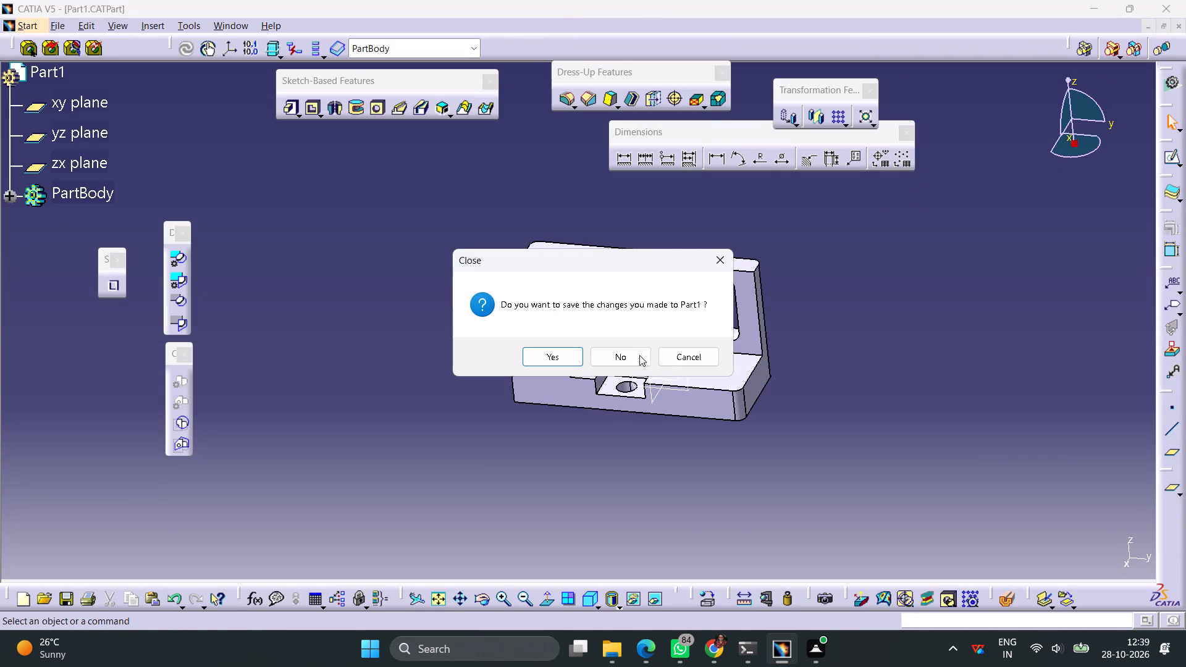
{"action": "left_click", "coordinate": [631, 358]}
{"action": "left_click", "coordinate": [1177, 27]}
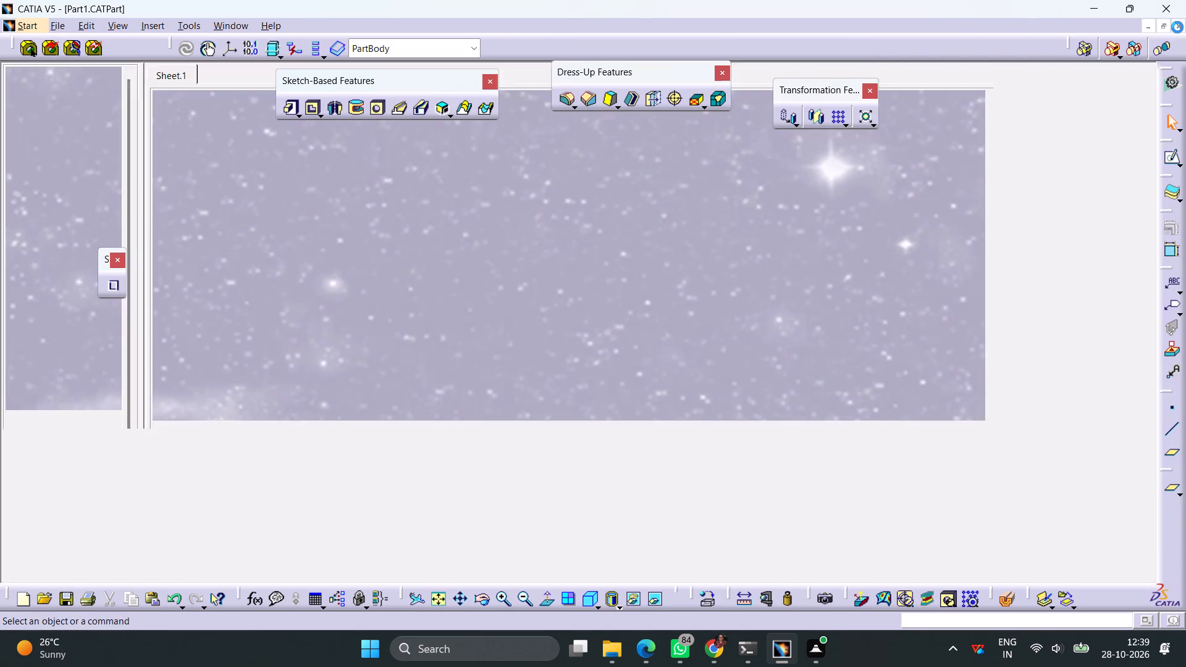
Stop the macro recording.
{"action": "left_click", "coordinate": [109, 290]}
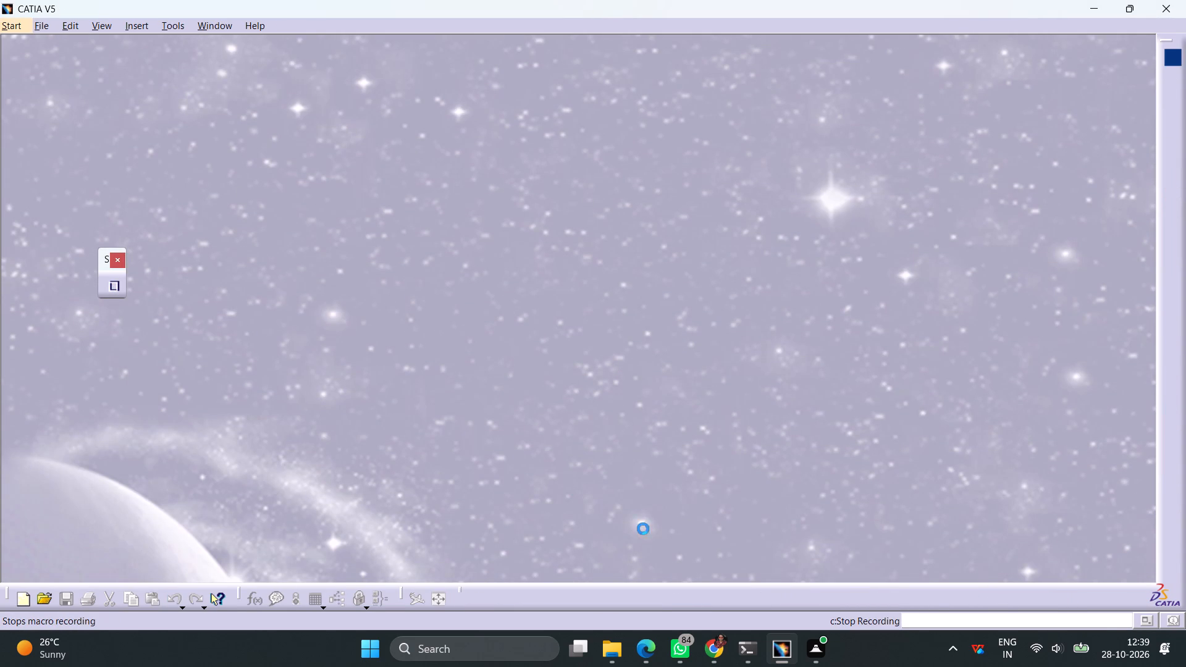